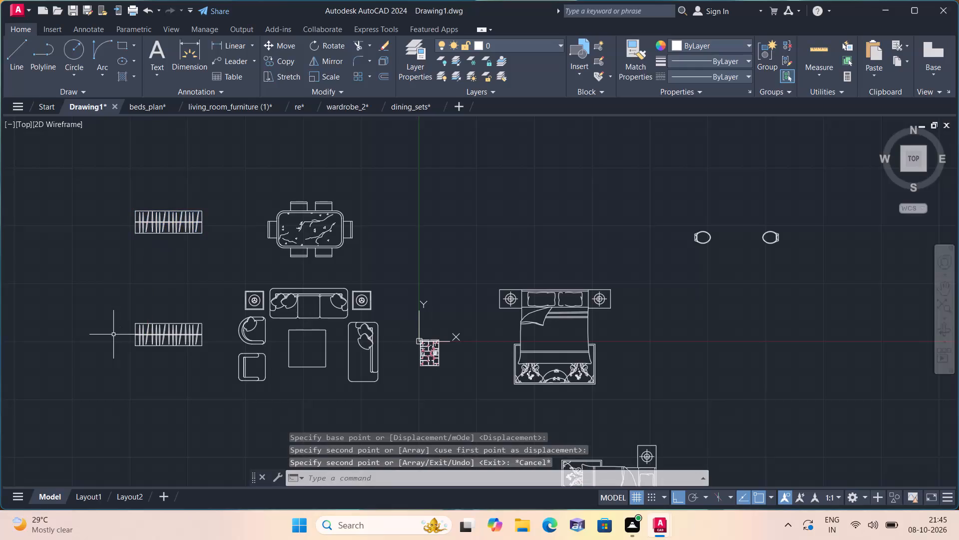
# Rotate the lower wardrobe 90° so that it stands vertically.
pyautogui.scroll(1, 115, 335)
pyautogui.moveTo(274, 375); pyautogui.dragTo(271, 366)
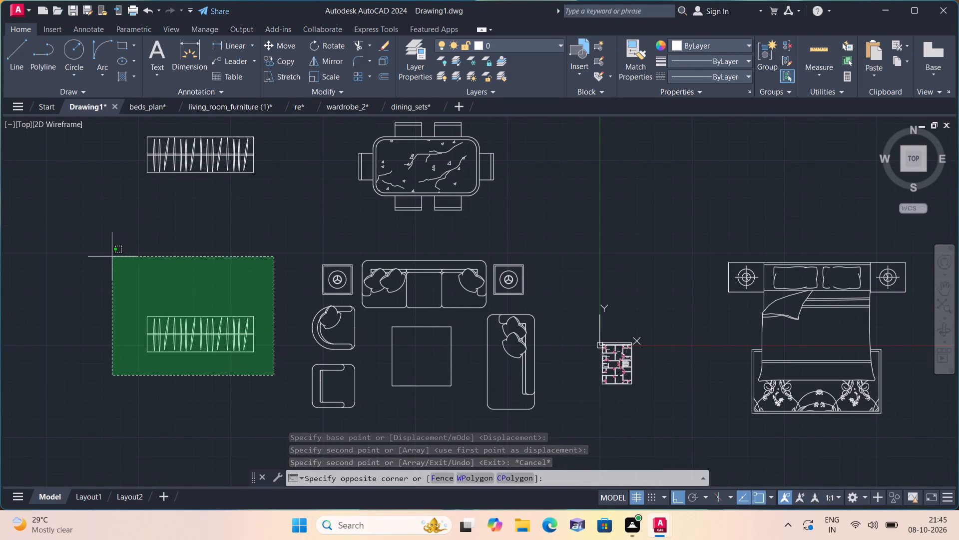
pyautogui.click(112, 256)
pyautogui.click(334, 43)
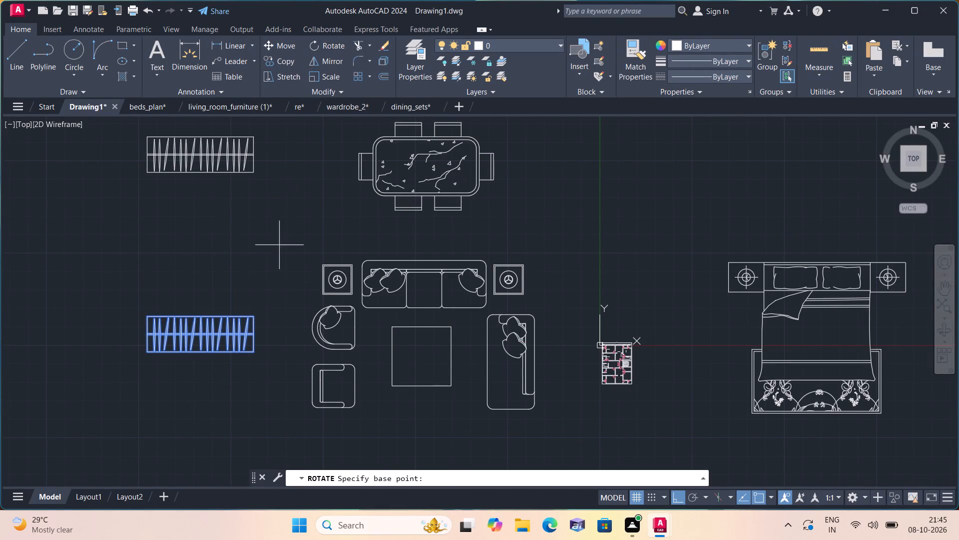
pyautogui.moveTo(221, 342); pyautogui.dragTo(218, 338)
pyautogui.click(212, 230)
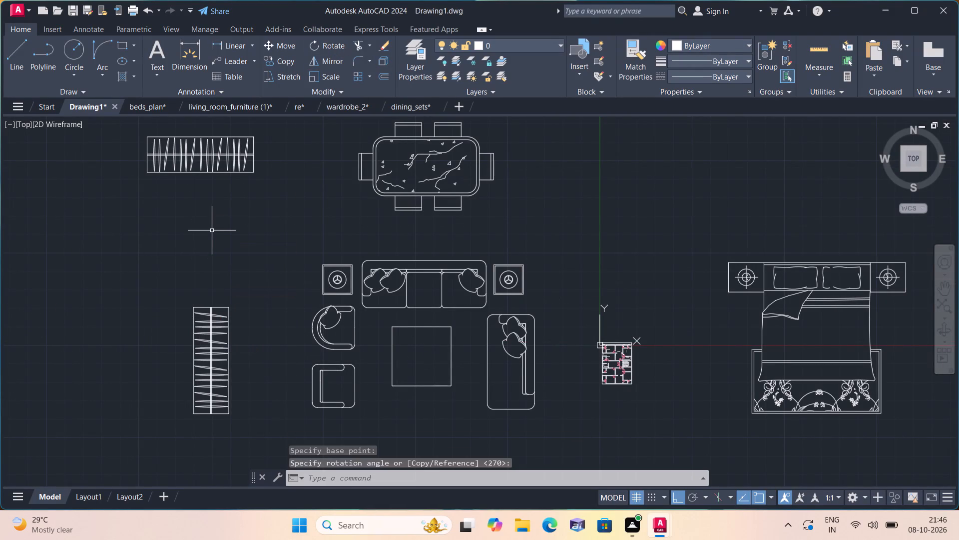
# Move the whole living room furniture set straight down into the empty area below its original place.
pyautogui.scroll(-1, 212, 230)
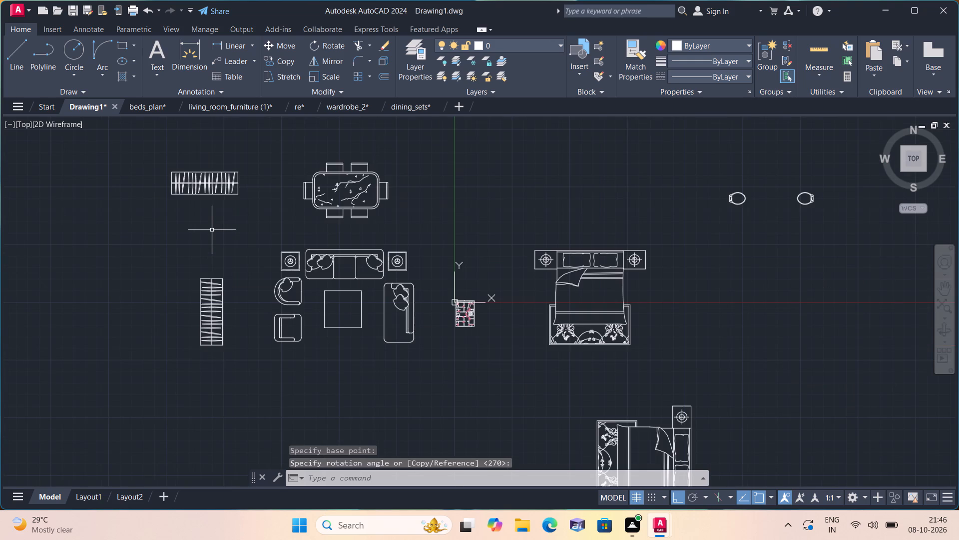
pyautogui.scroll(-1, 212, 230)
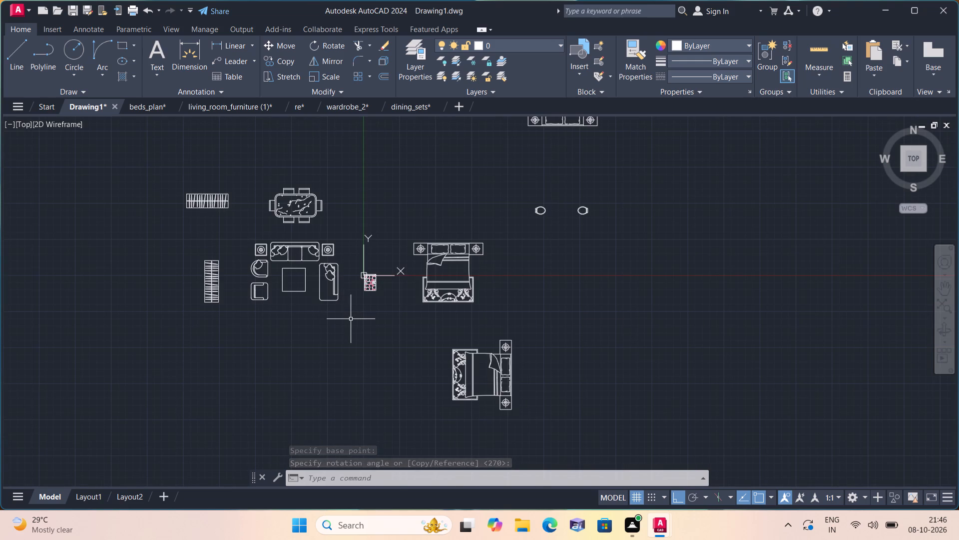
pyautogui.moveTo(328, 297); pyautogui.dragTo(344, 326, button='middle')
pyautogui.scroll(2, 350, 313)
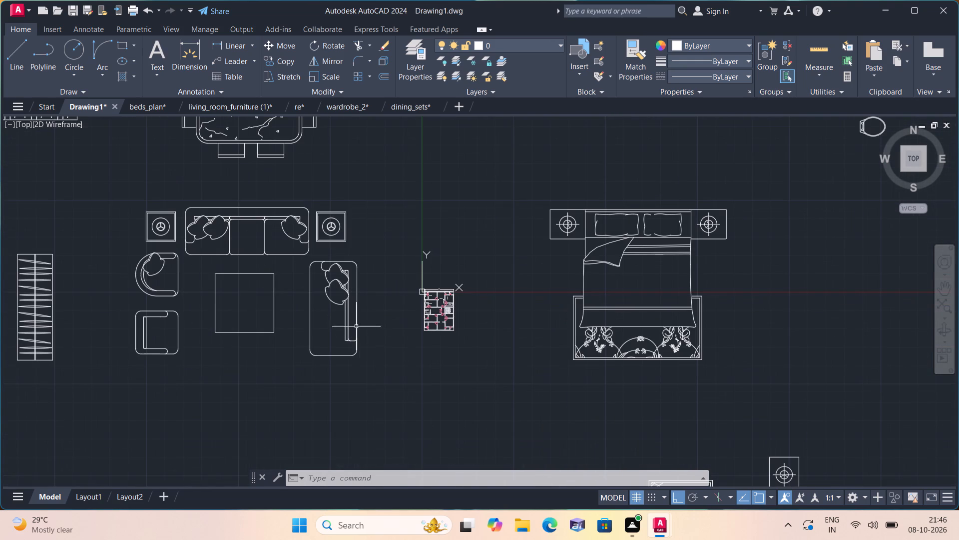
pyautogui.moveTo(376, 365); pyautogui.dragTo(373, 354)
pyautogui.click(135, 197)
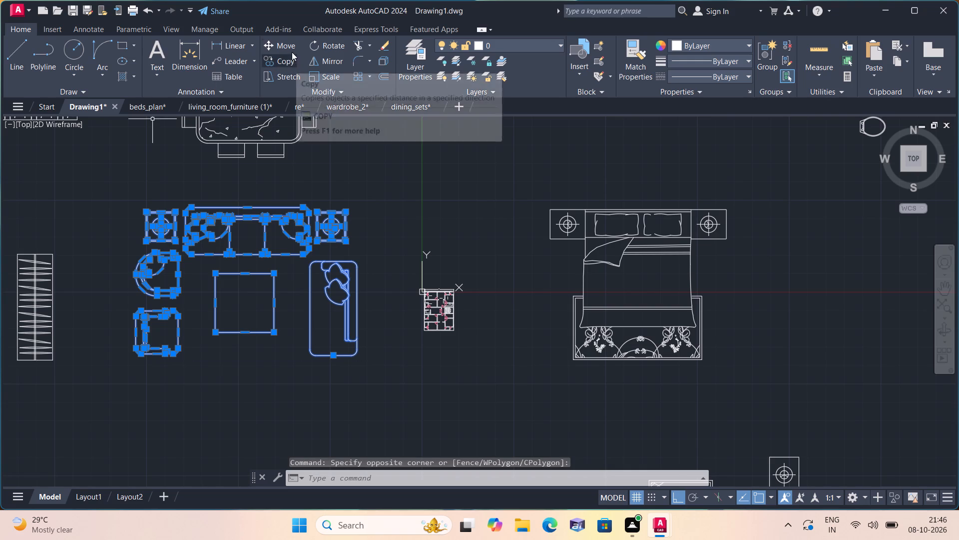
pyautogui.click(281, 38)
pyautogui.click(253, 242)
pyautogui.scroll(-1, 252, 242)
pyautogui.scroll(1, 253, 237)
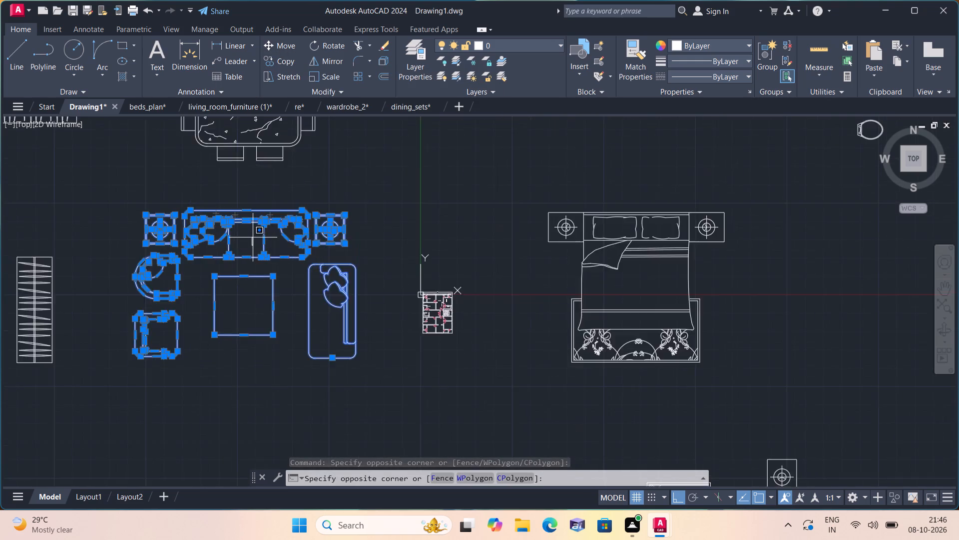
pyautogui.scroll(1, 253, 237)
pyautogui.click(282, 212)
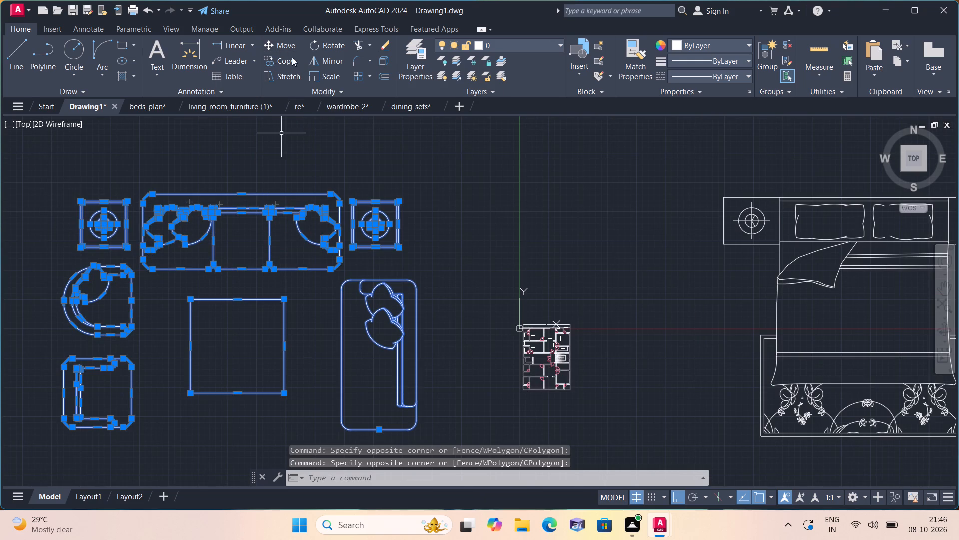
pyautogui.click(284, 44)
pyautogui.click(260, 243)
pyautogui.scroll(-2, 260, 243)
pyautogui.moveTo(268, 317); pyautogui.dragTo(339, 167, button='middle')
pyautogui.scroll(-1, 349, 155)
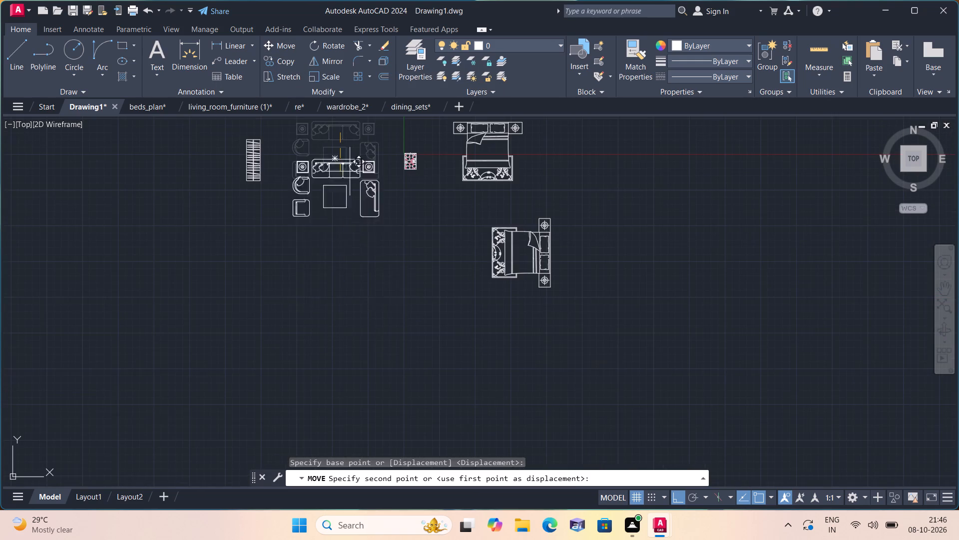
pyautogui.click(323, 302)
# Rotate the moved living room furniture set 90° about a point on the three-seat sofa.
pyautogui.moveTo(418, 379); pyautogui.dragTo(416, 373)
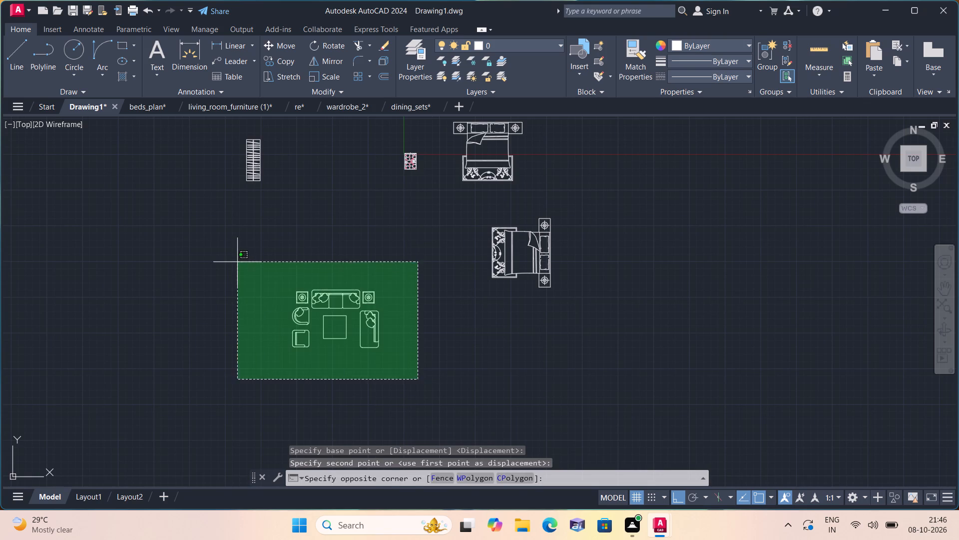
pyautogui.click(237, 262)
pyautogui.click(321, 42)
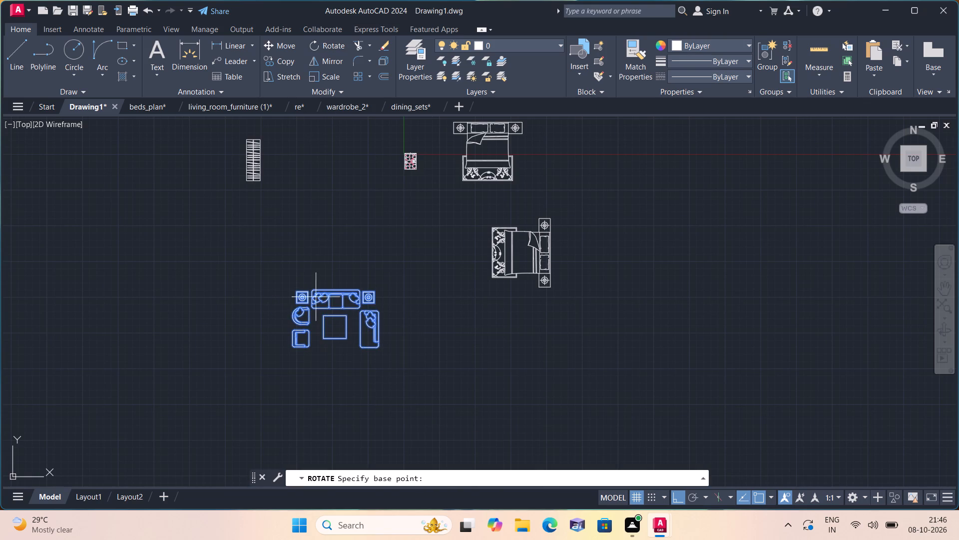
pyautogui.click(316, 302)
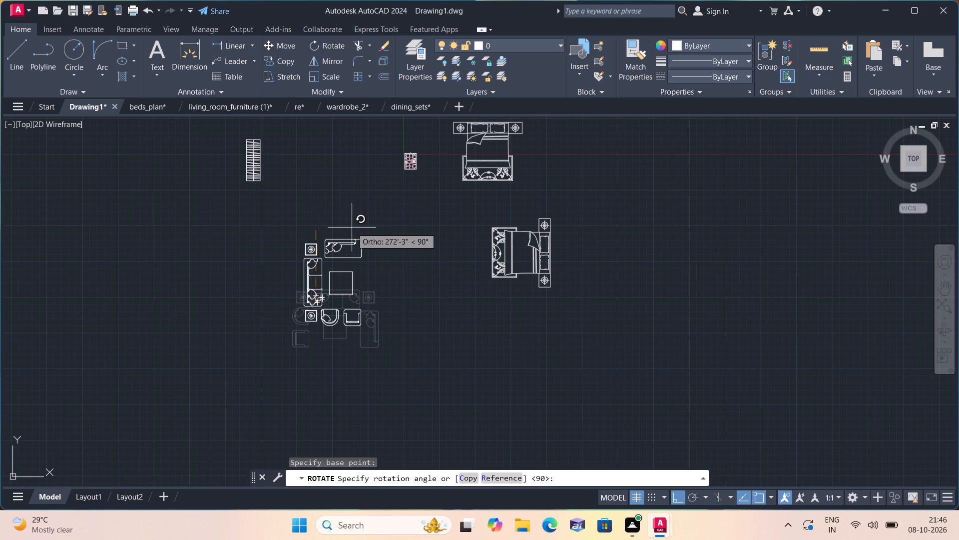
pyautogui.click(352, 227)
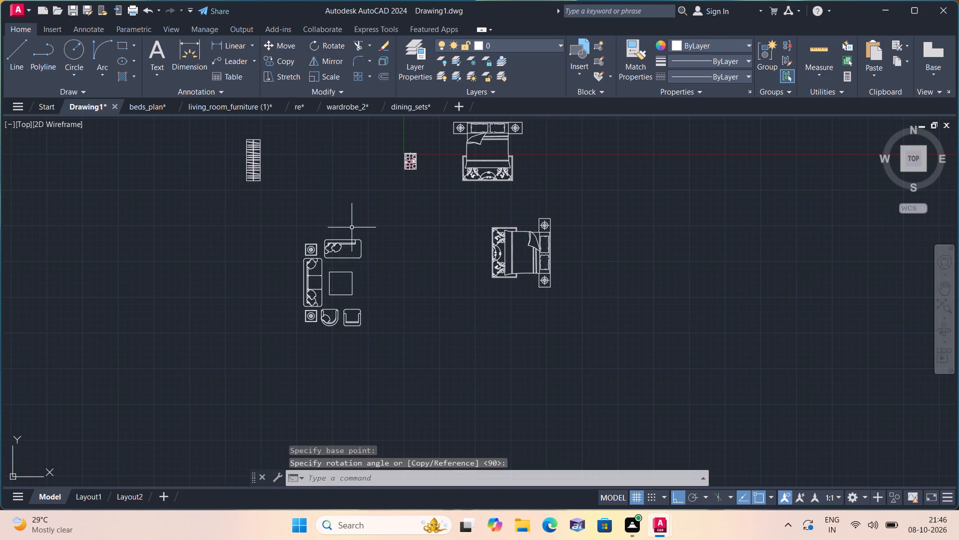
# Delete the lower side table and the two armchairs from the rotated living room set.
pyautogui.scroll(1, 343, 289)
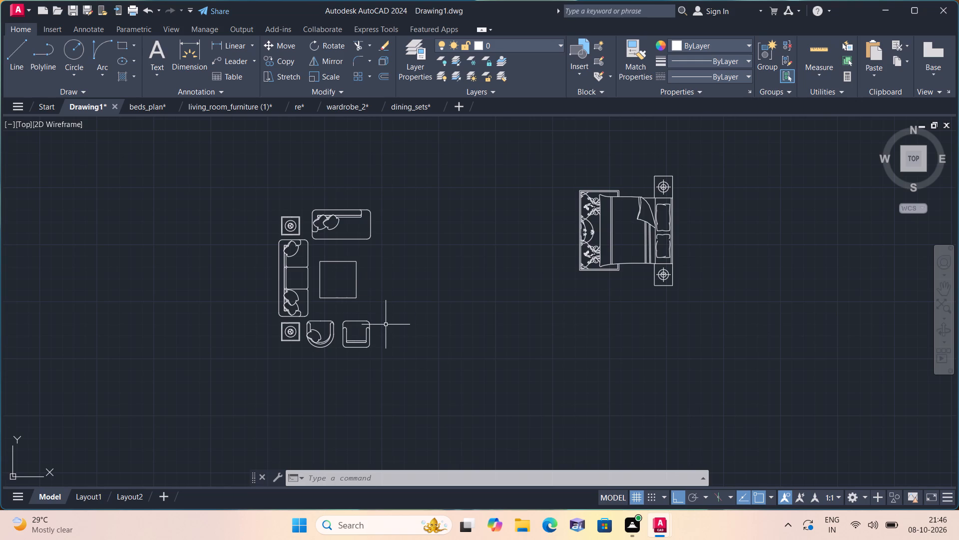
pyautogui.click(385, 355)
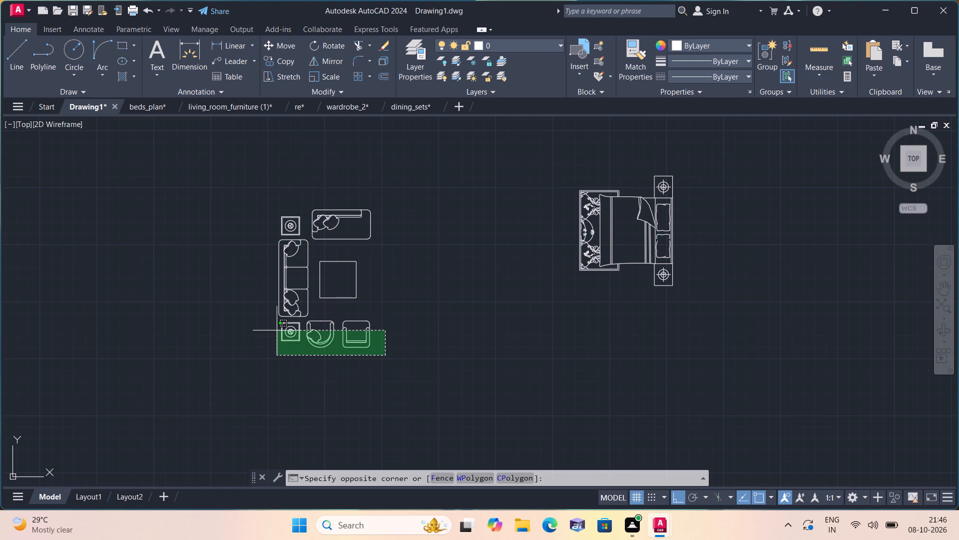
pyautogui.scroll(2, 259, 329)
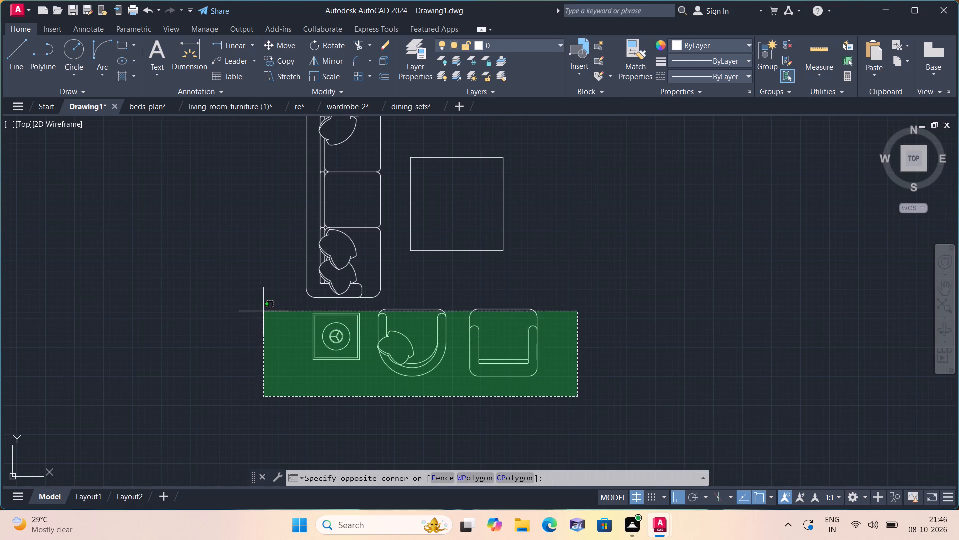
pyautogui.click(263, 311)
pyautogui.press('Delete')
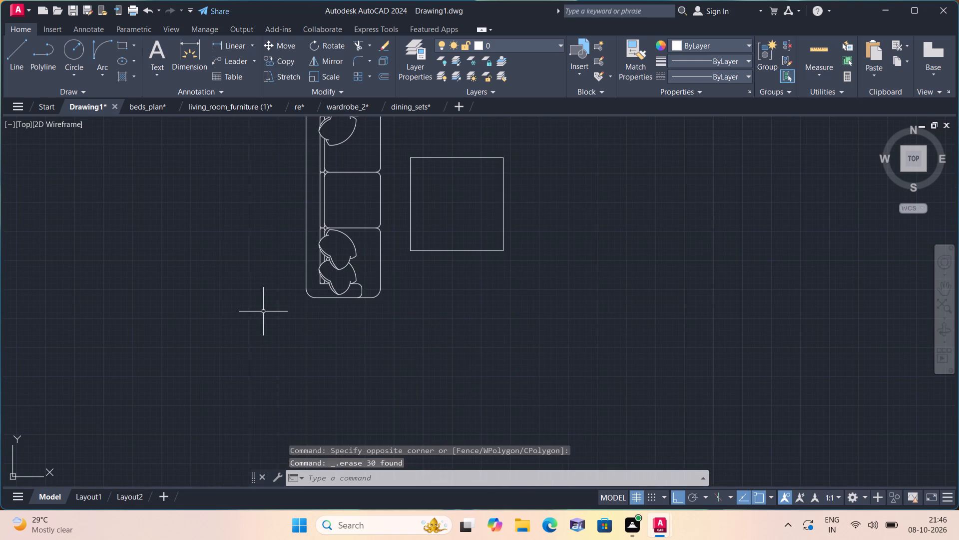
# Mirror the vertical three-seat sofa across a vertical line through the centre table's right part, keeping the source sofa.
pyautogui.scroll(-1, 263, 311)
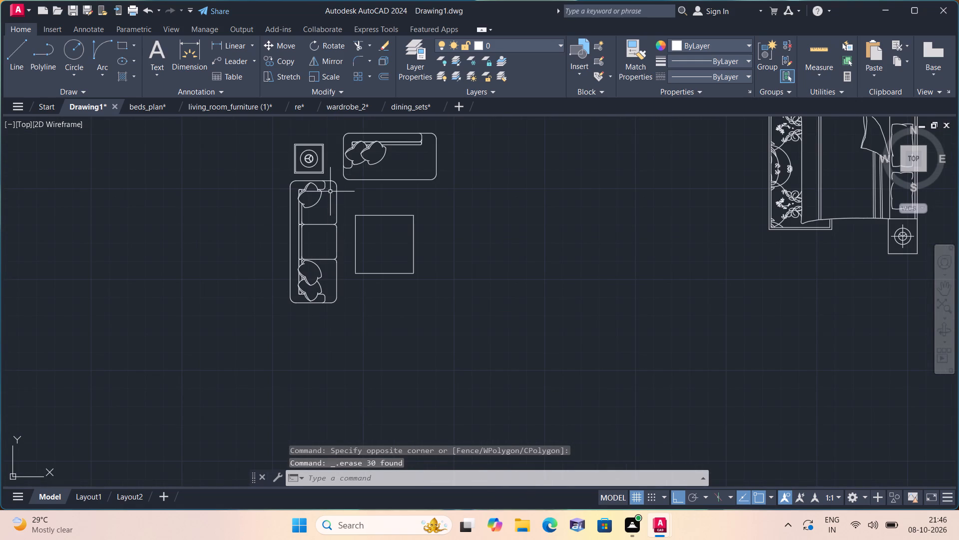
pyautogui.scroll(1, 332, 172)
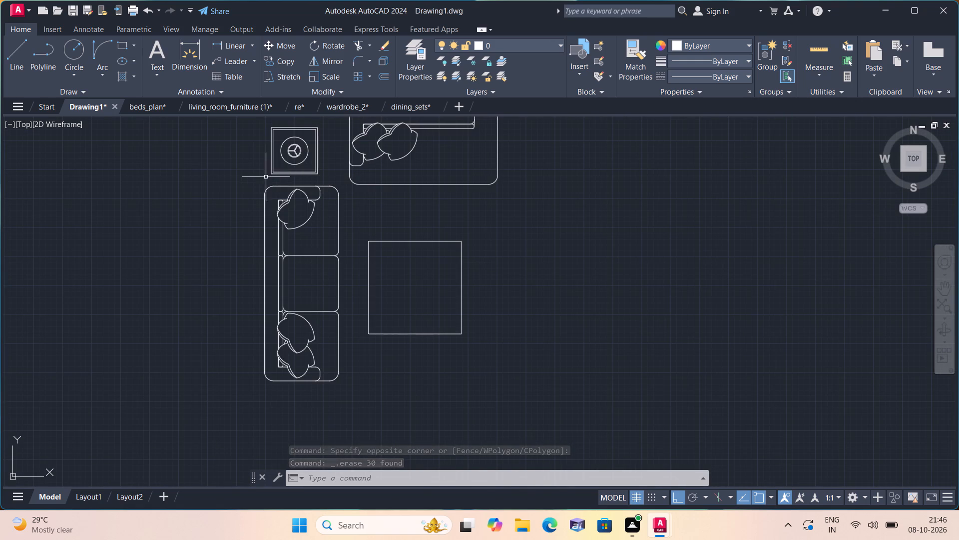
pyautogui.click(264, 181)
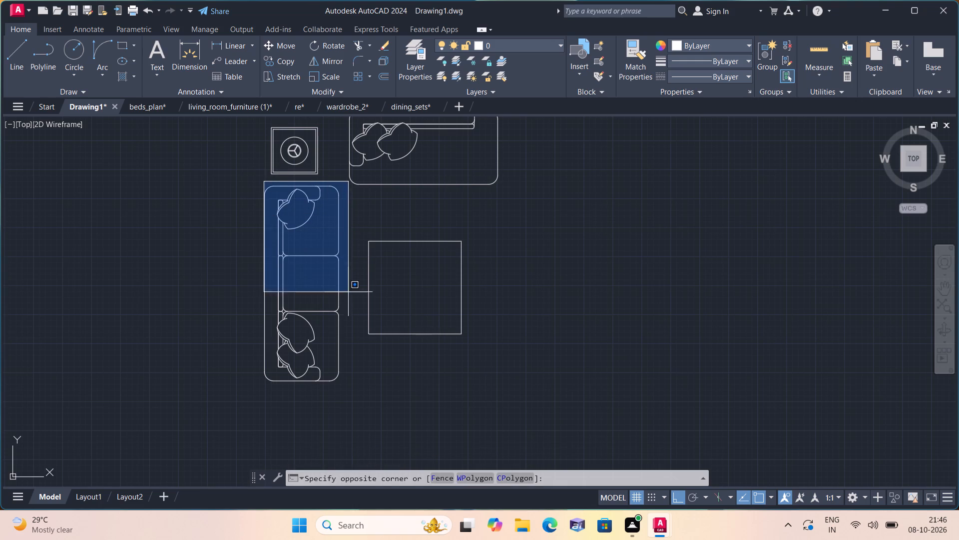
pyautogui.click(341, 386)
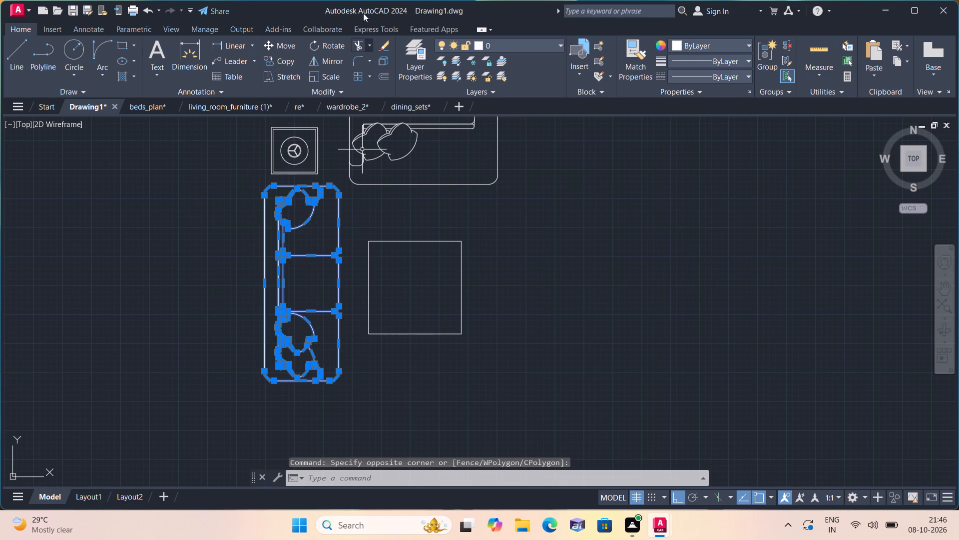
pyautogui.click(327, 58)
pyautogui.click(445, 304)
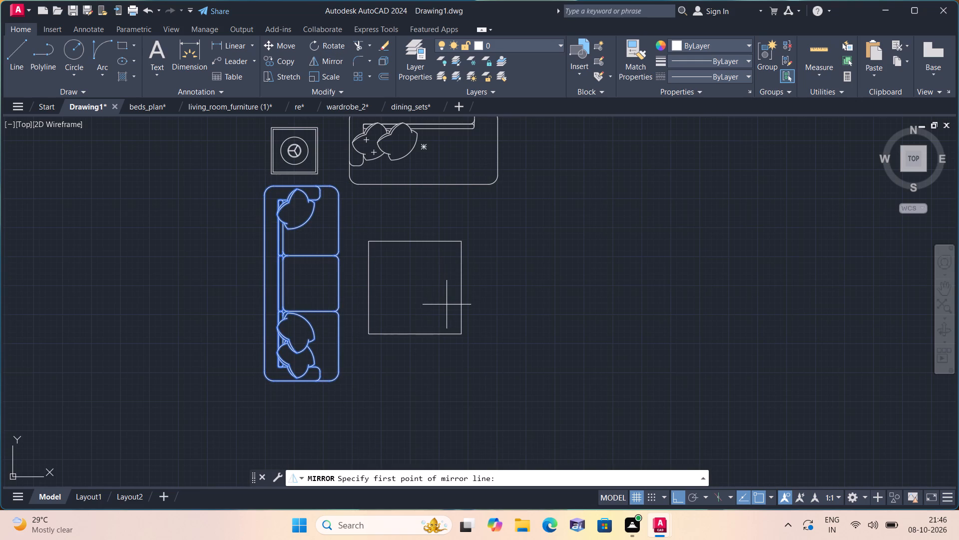
pyautogui.click(452, 213)
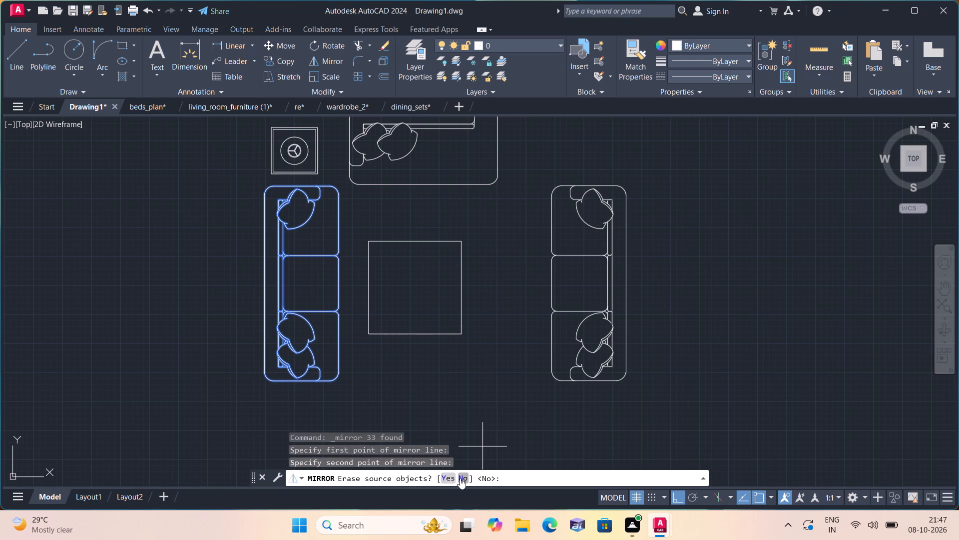
pyautogui.click(461, 477)
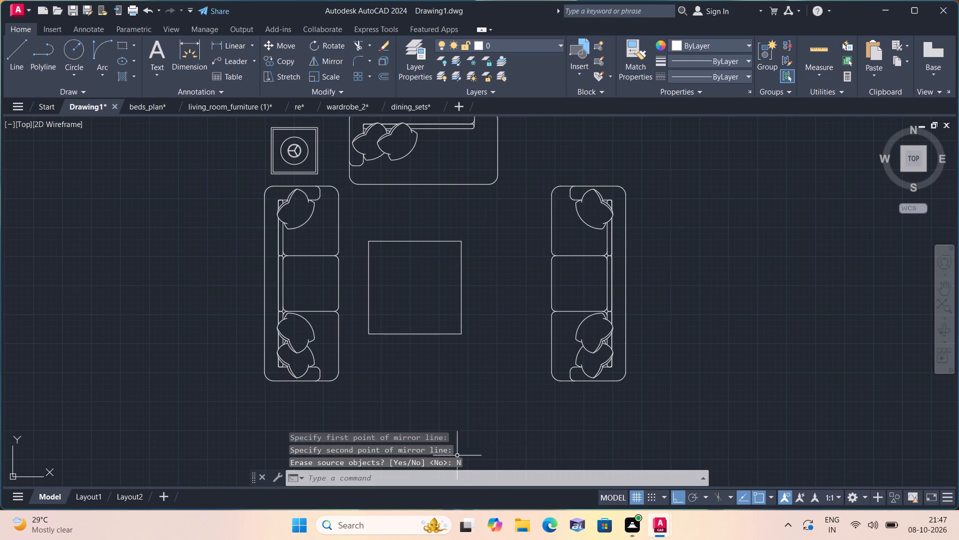
# Copy the mirrored three-seat sofa straight down into the empty area below the living room set.
pyautogui.scroll(-1, 464, 352)
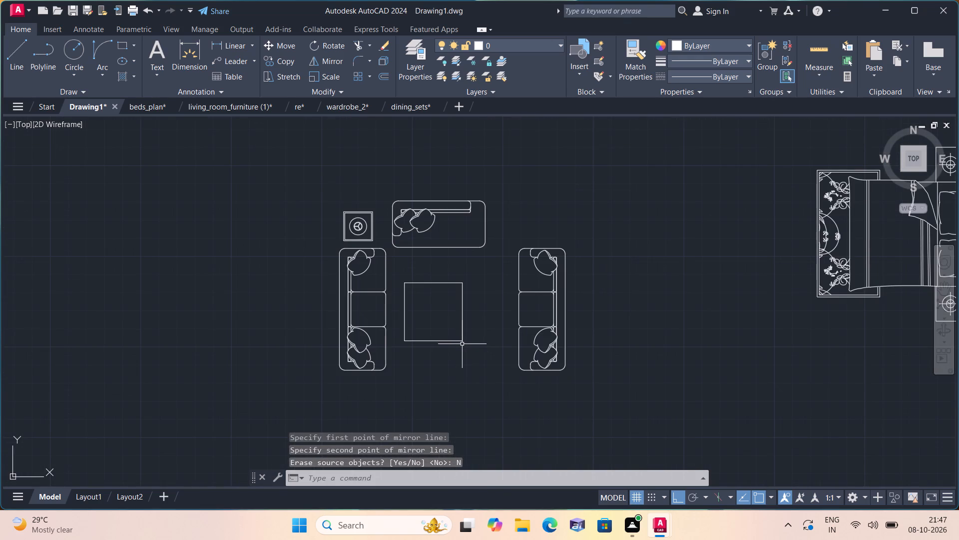
pyautogui.moveTo(483, 319); pyautogui.dragTo(478, 281, button='middle')
pyautogui.moveTo(459, 211); pyautogui.dragTo(458, 211, button='middle')
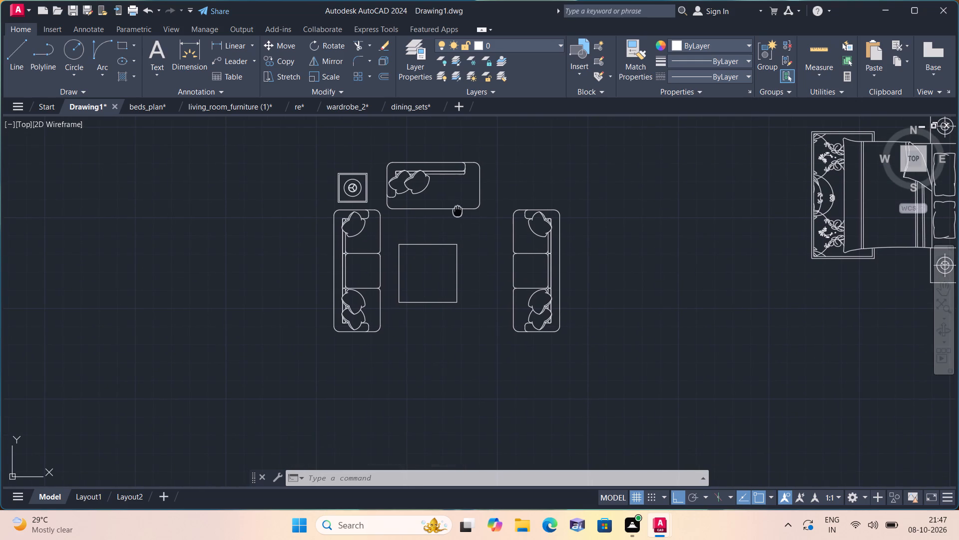
pyautogui.moveTo(458, 211); pyautogui.dragTo(459, 227, button='middle')
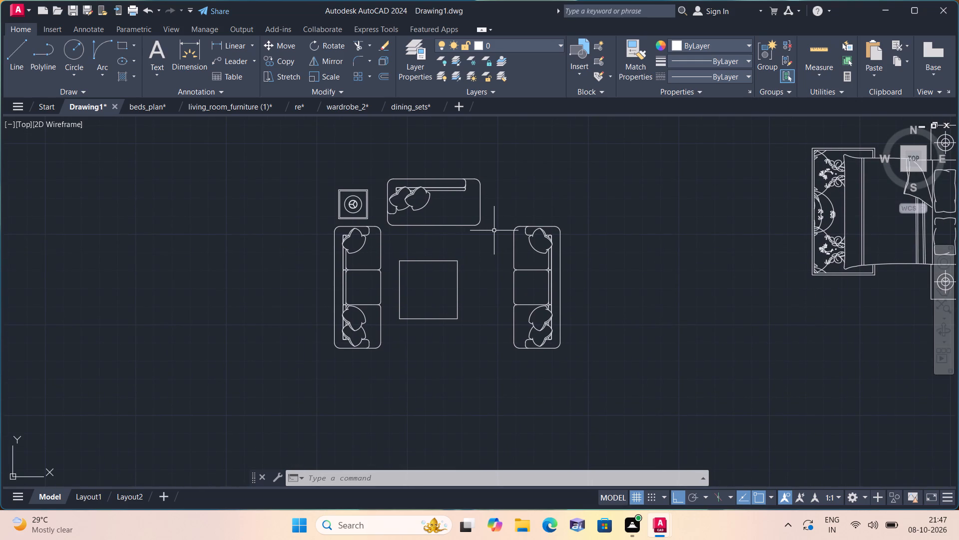
pyautogui.click(500, 216)
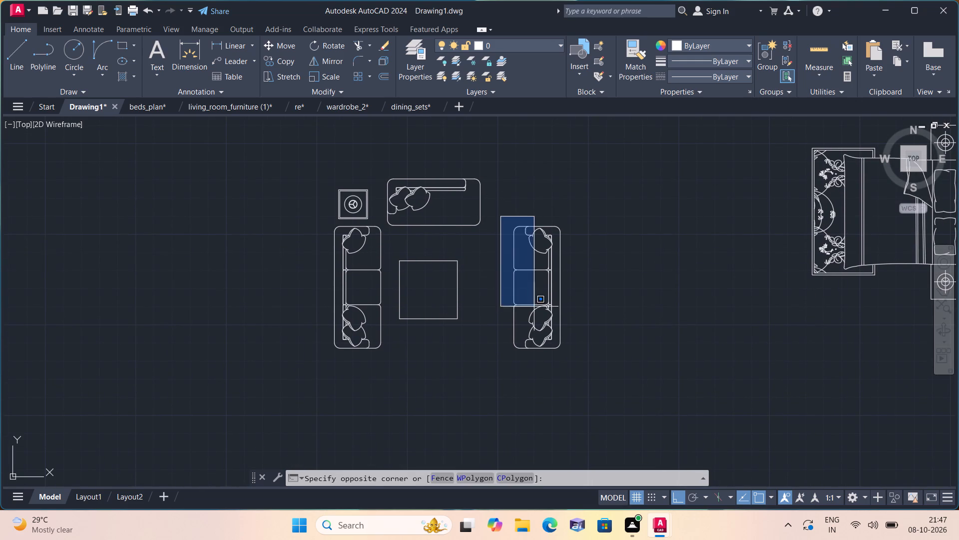
pyautogui.click(596, 359)
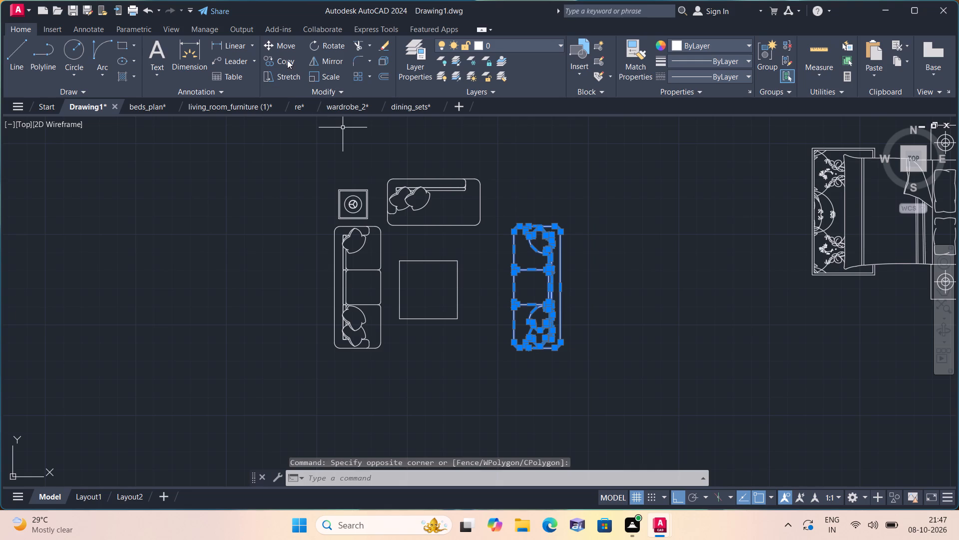
pyautogui.click(287, 60)
pyautogui.click(532, 250)
pyautogui.moveTo(541, 289); pyautogui.dragTo(540, 289, button='middle')
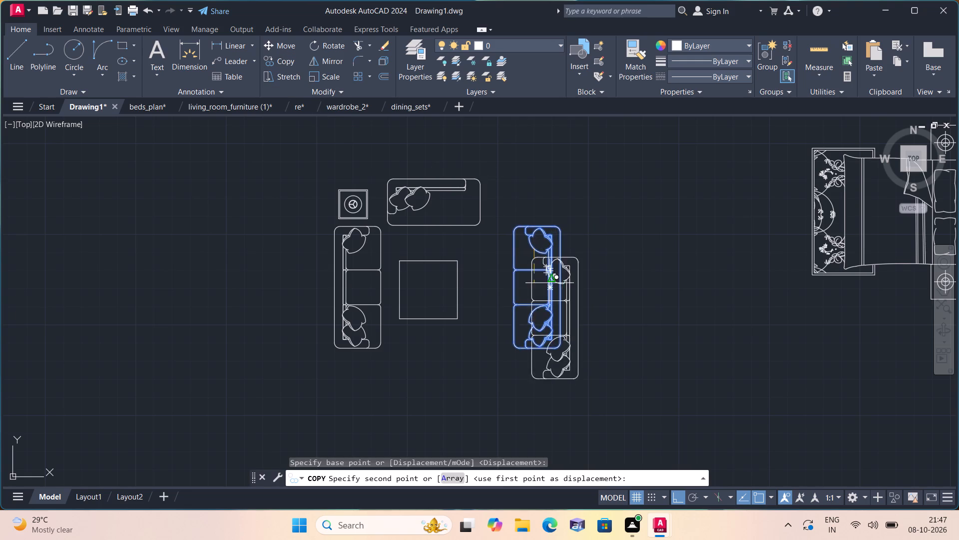
pyautogui.moveTo(540, 289); pyautogui.dragTo(535, 107, button='middle')
pyautogui.scroll(-1, 537, 263)
pyautogui.click(512, 257)
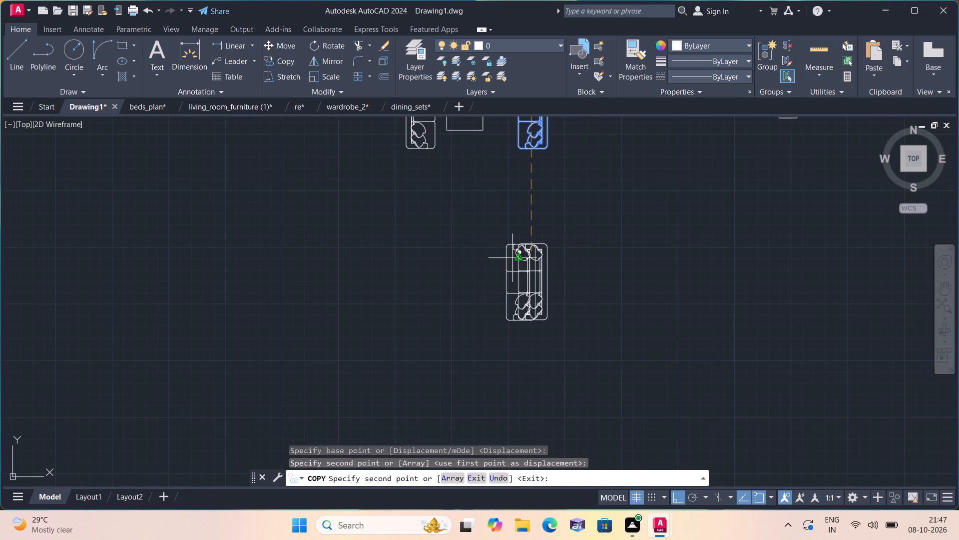
pyautogui.press('space')
# Rotate the copied vertical three-seat sofa 270° about the upper seat-division point on its left edge, making it horizontal.
pyautogui.click(495, 203)
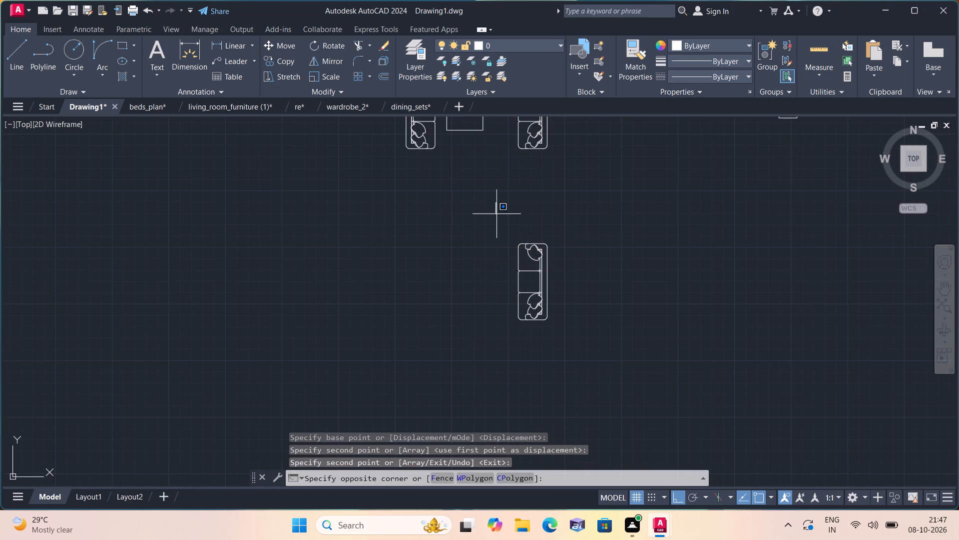
pyautogui.click(639, 387)
pyautogui.click(332, 43)
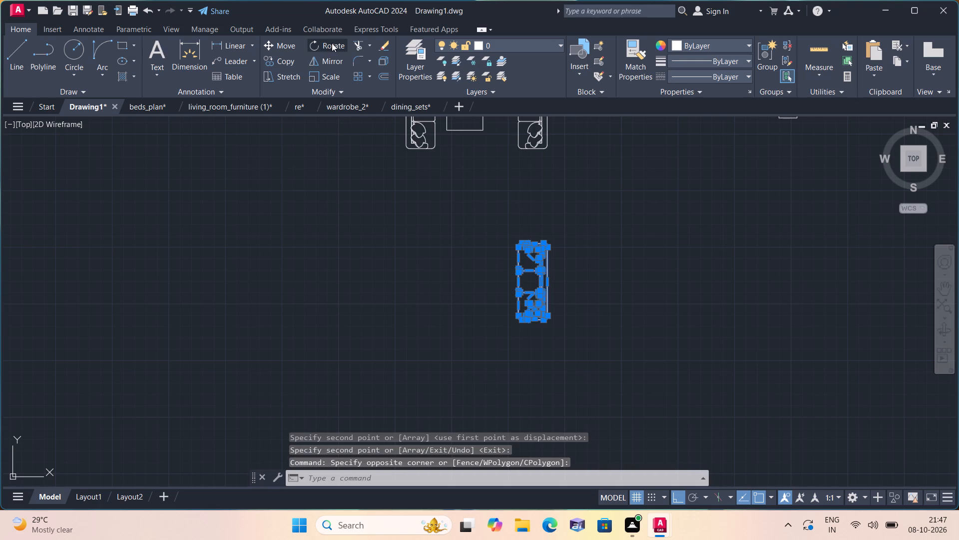
pyautogui.click(518, 273)
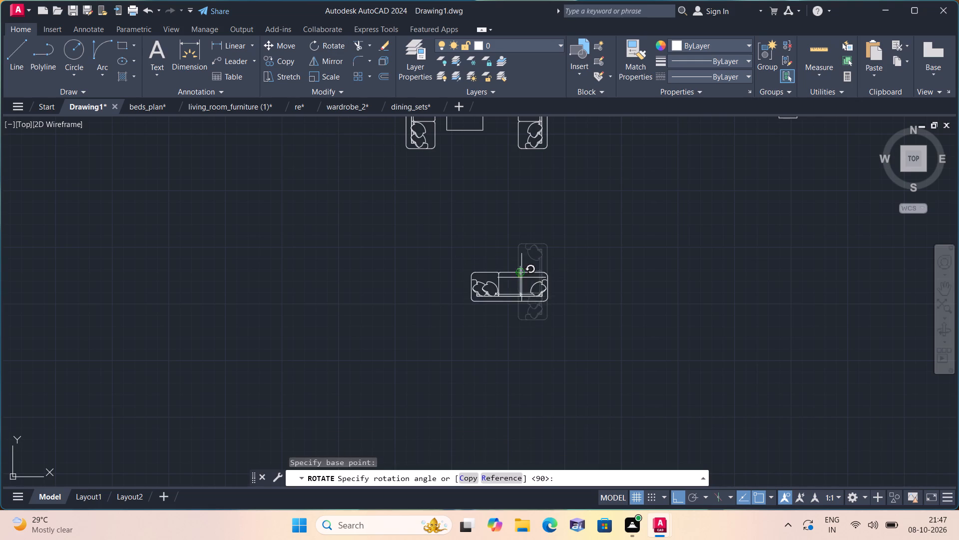
pyautogui.click(524, 349)
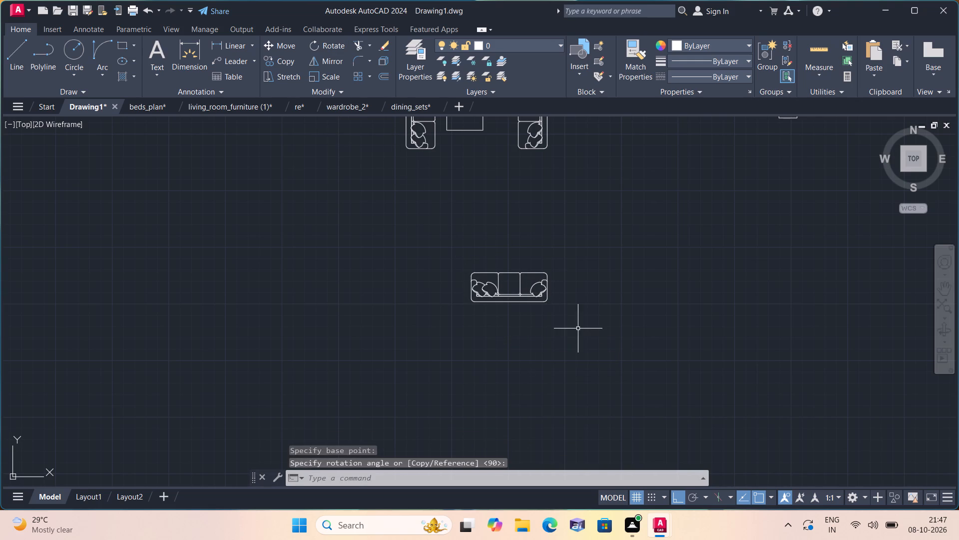
# Open the recent drawing sinks_2.dwg.
pyautogui.click(18, 7)
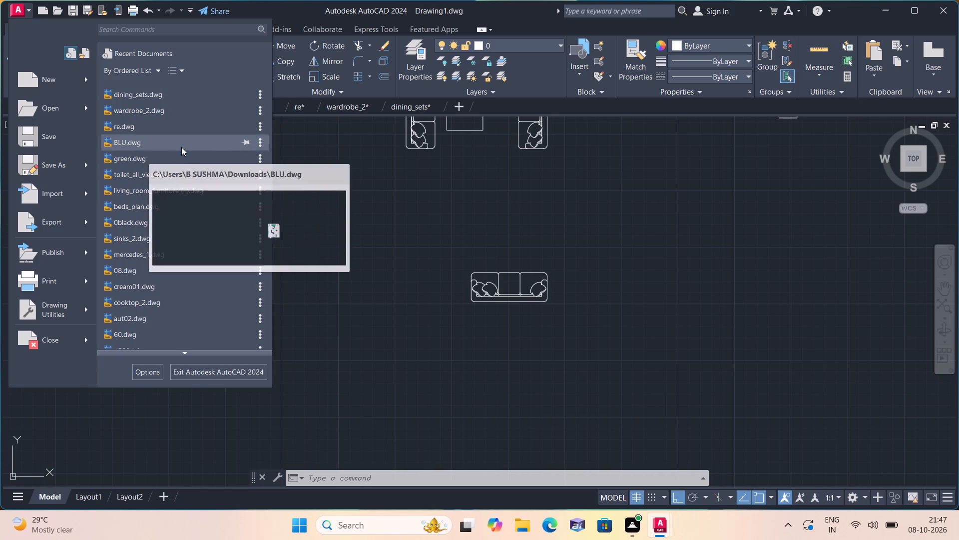
pyautogui.click(128, 235)
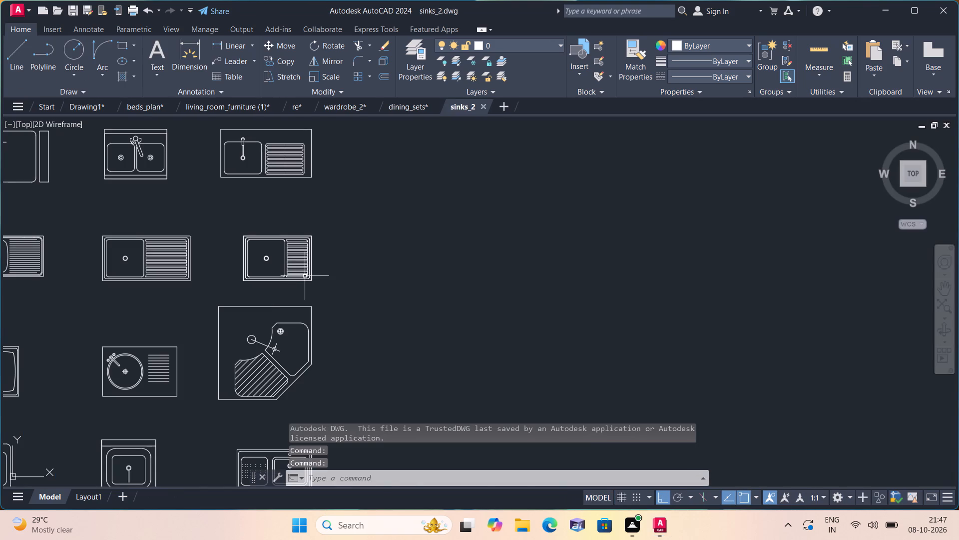
# Copy the small single-bowl sink with drainboard above the corner sink and paste it into Drawing1, left of the horizontal sofa.
pyautogui.click(320, 280)
pyautogui.click(291, 249)
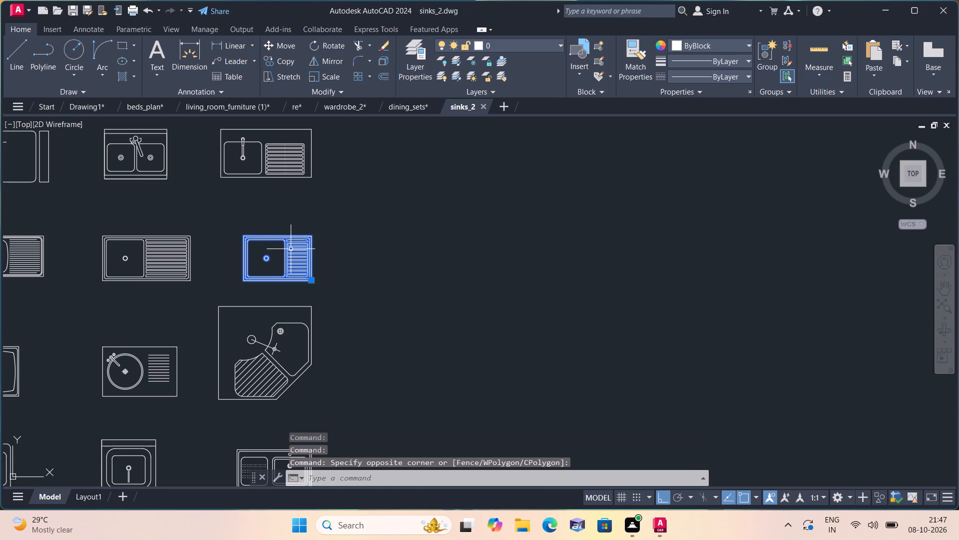
pyautogui.press('c')
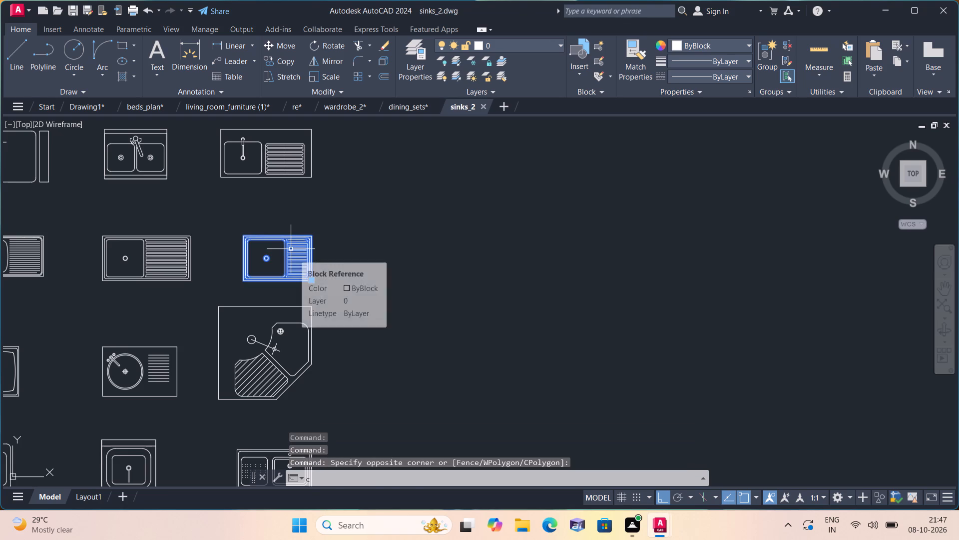
pyautogui.press('BackSpace')
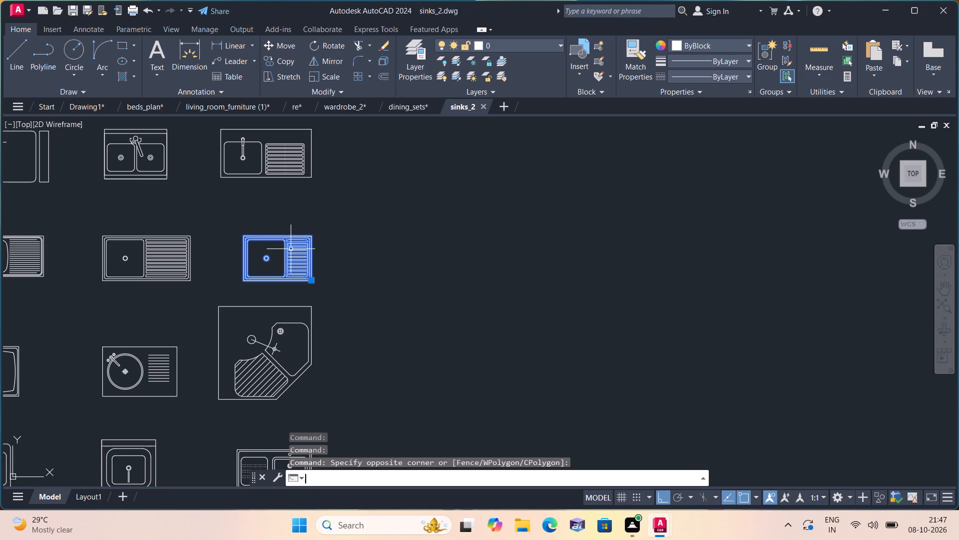
pyautogui.hotkey('ctrl', 'c')
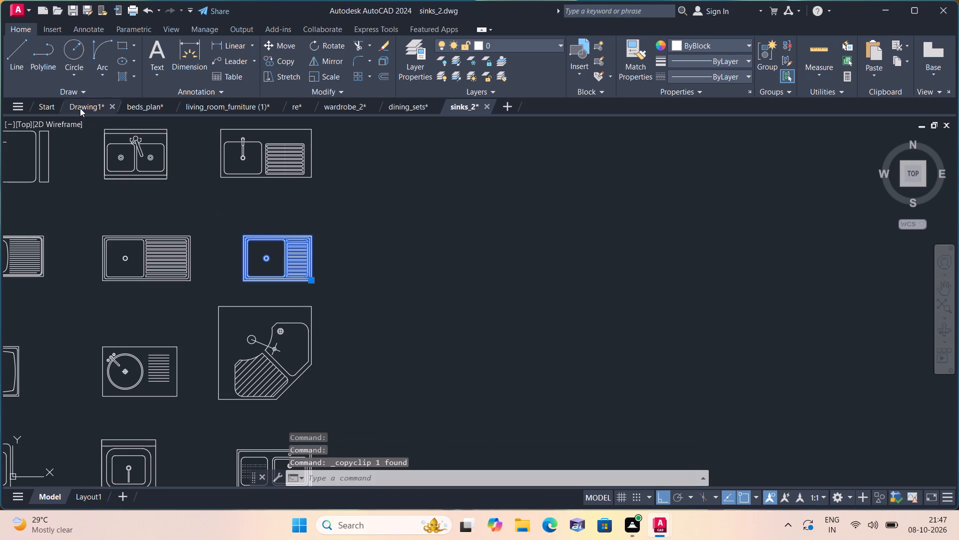
pyautogui.click(80, 108)
pyautogui.hotkey('ctrl', 'v')
pyautogui.click(296, 268)
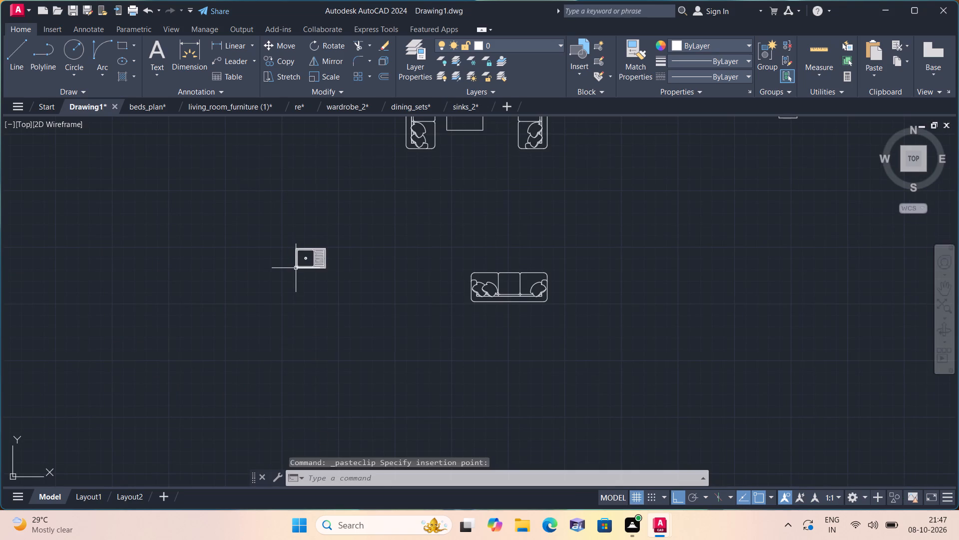
pyautogui.moveTo(252, 276); pyautogui.dragTo(258, 237, button='middle')
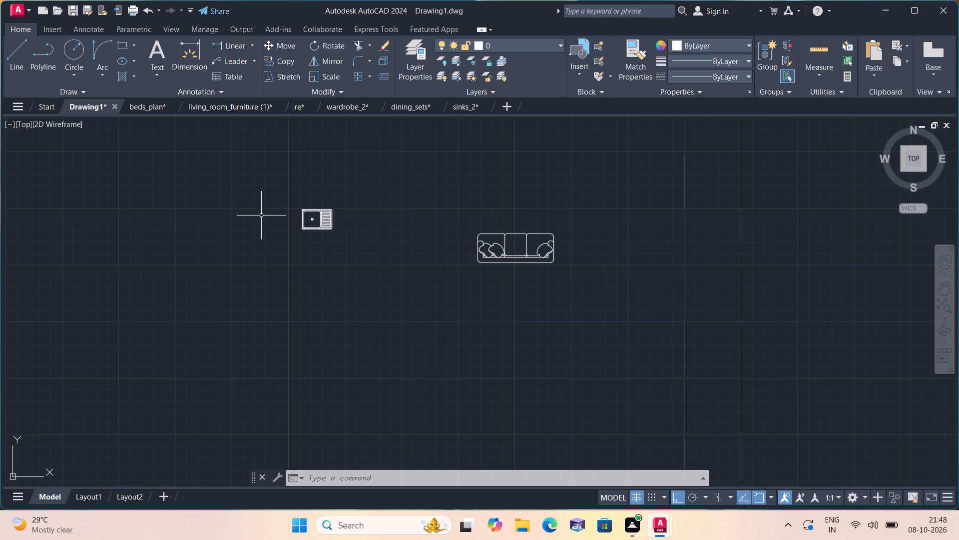
# Find and open the recent drawing cooktop_2.dwg.
pyautogui.click(21, 3)
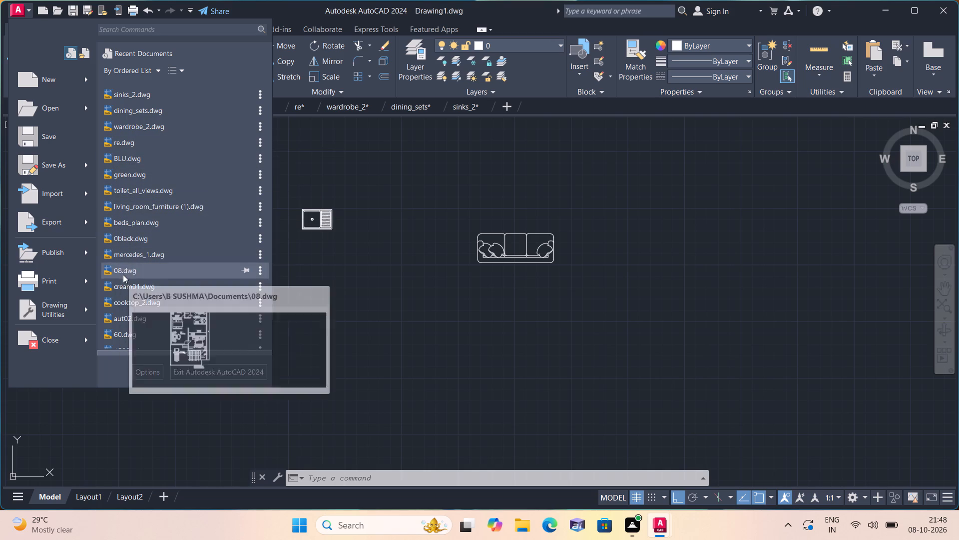
pyautogui.scroll(-3, 133, 298)
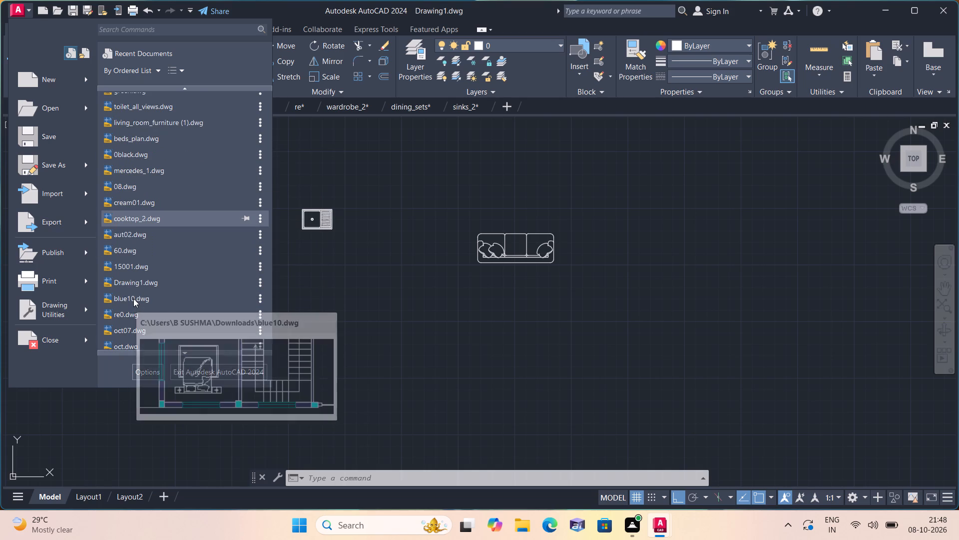
pyautogui.scroll(-3, 133, 298)
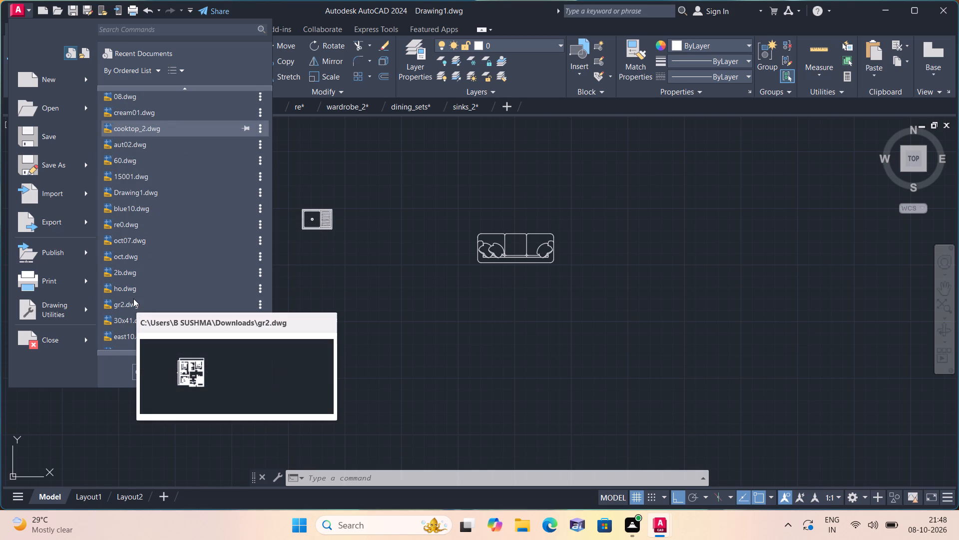
pyautogui.scroll(3, 139, 255)
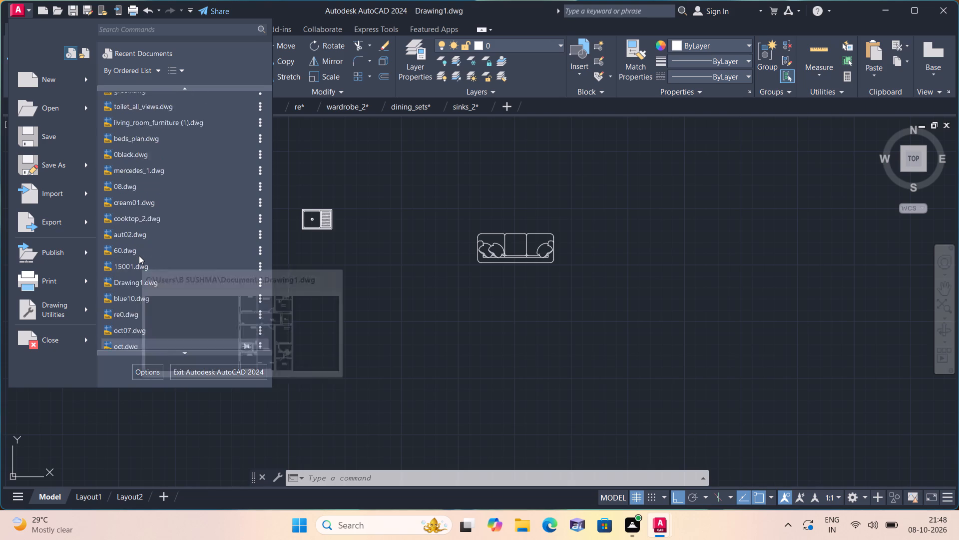
pyautogui.scroll(3, 139, 255)
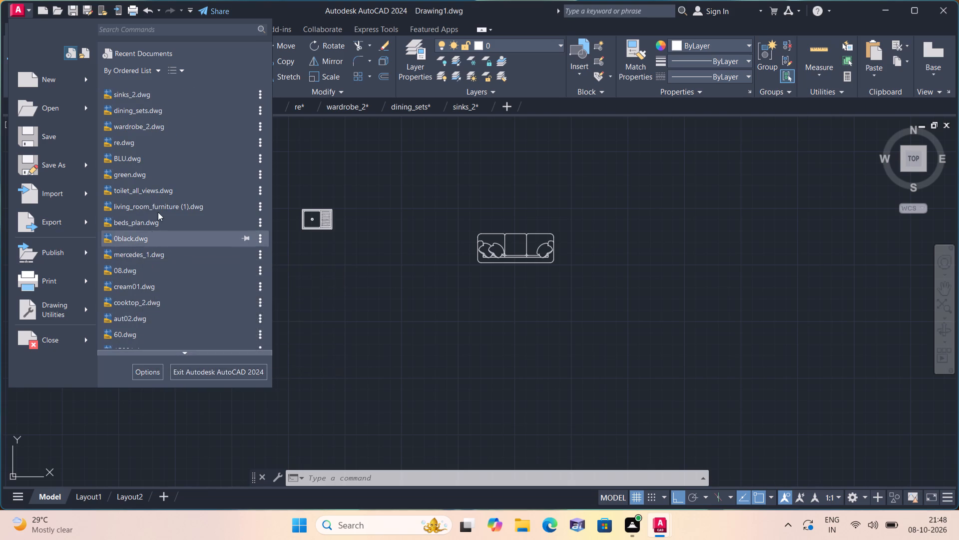
pyautogui.scroll(3, 162, 178)
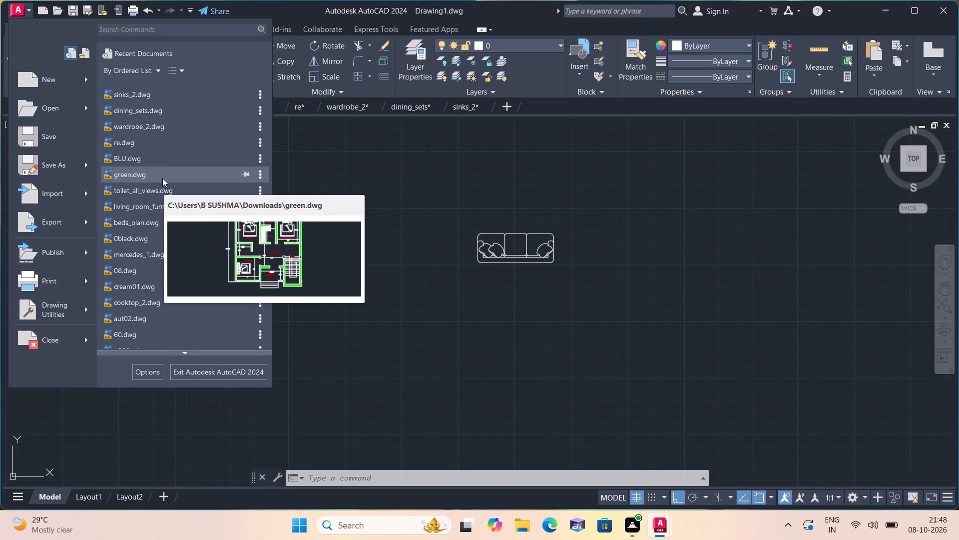
pyautogui.scroll(-6, 162, 178)
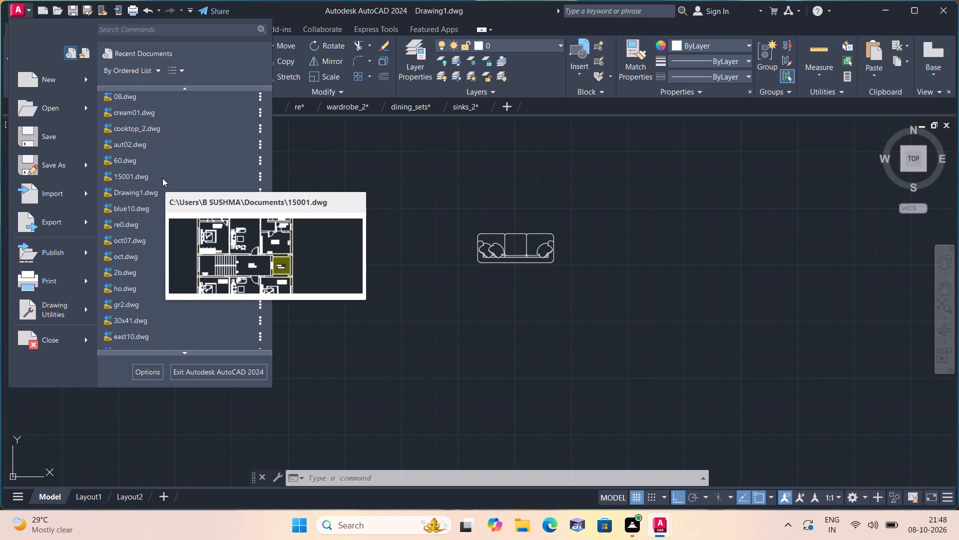
pyautogui.scroll(-3, 162, 178)
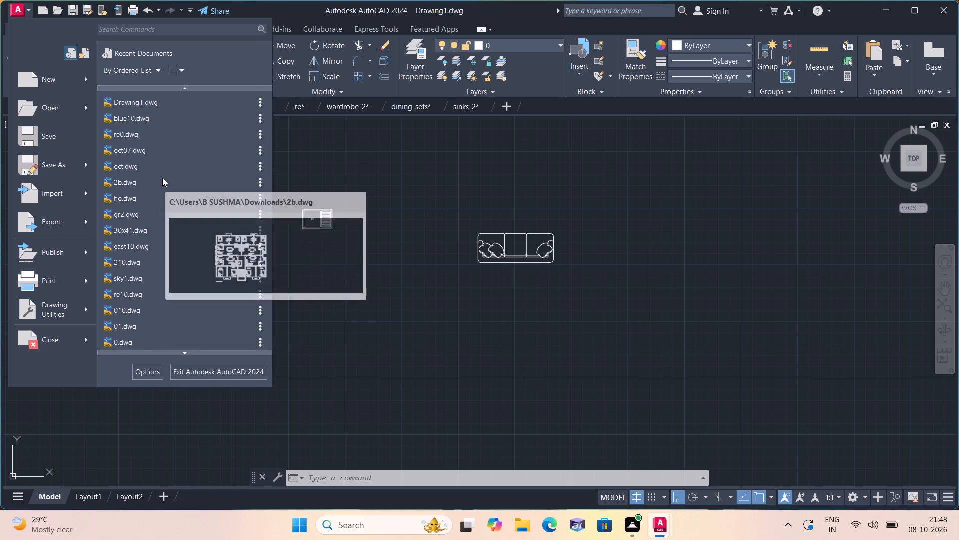
pyautogui.scroll(-1, 162, 178)
pyautogui.scroll(6, 162, 178)
pyautogui.click(142, 188)
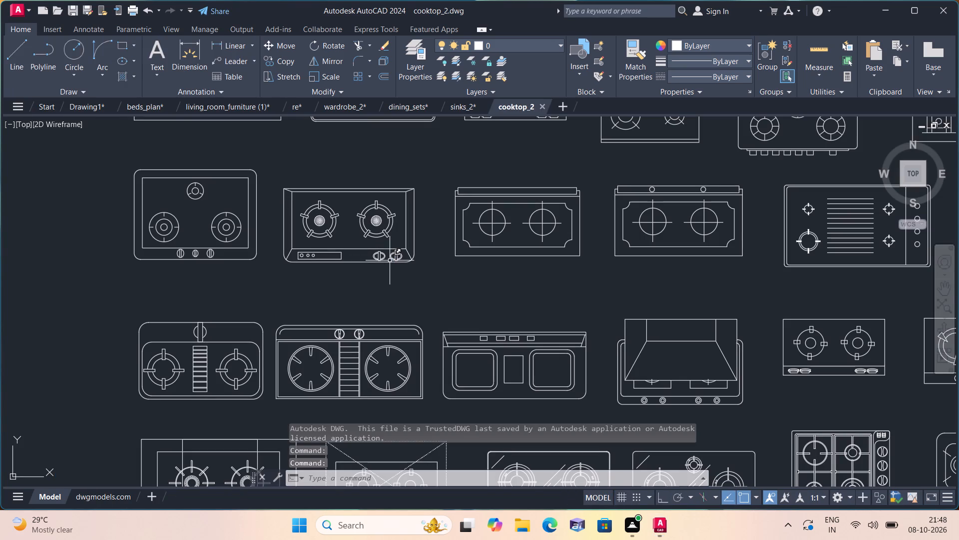
# Copy the two-burner cooktop with five-pronged burners and two front knobs, and paste it into Drawing1 below and left of the sink.
pyautogui.scroll(1, 390, 260)
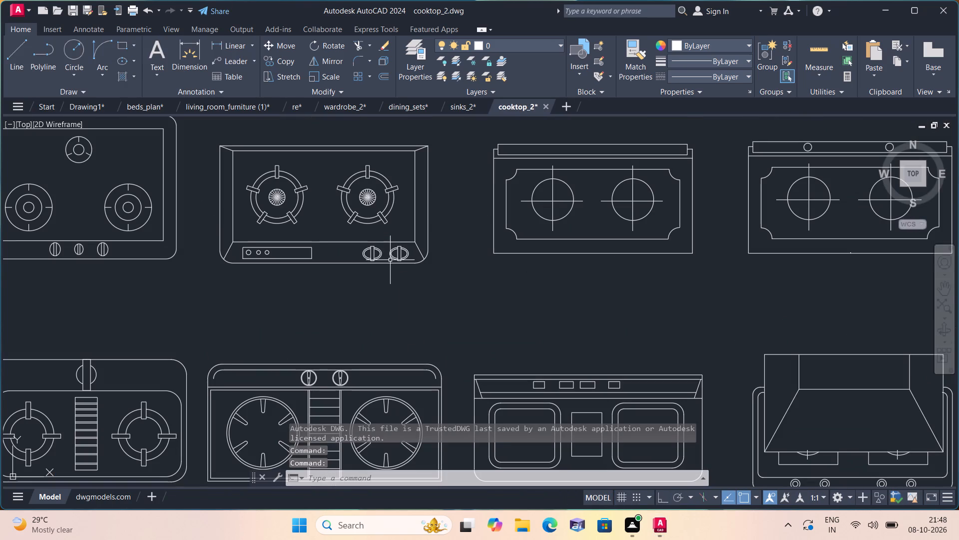
pyautogui.click(468, 281)
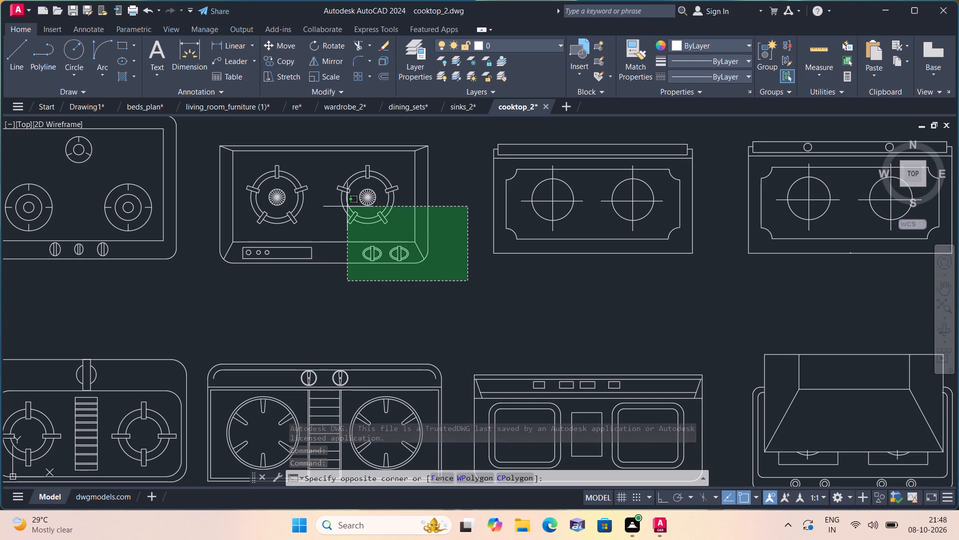
pyautogui.click(209, 124)
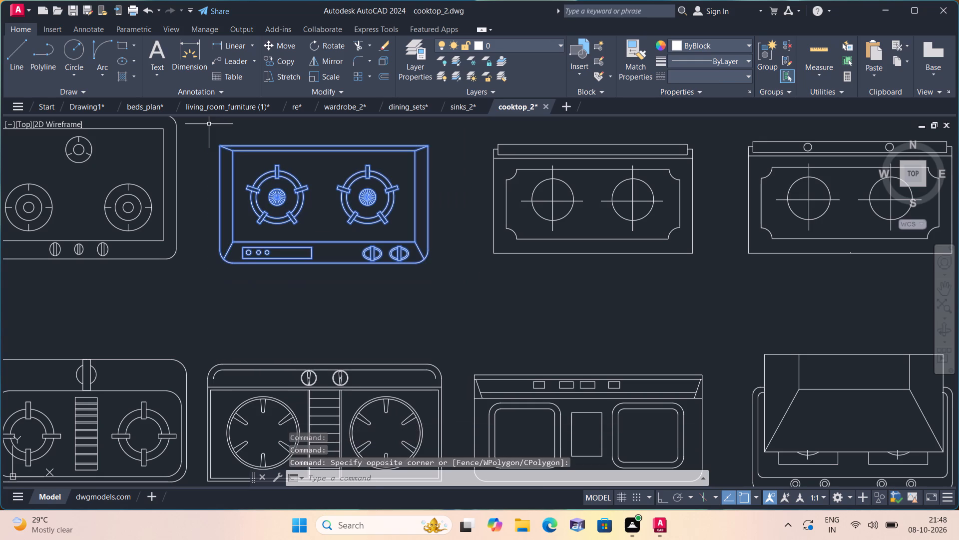
pyautogui.hotkey('ctrl', 'c')
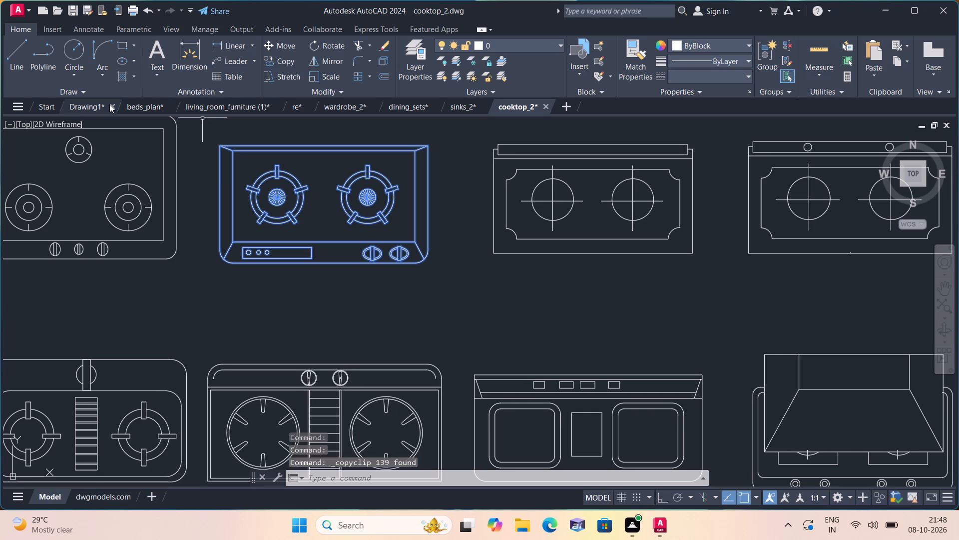
pyautogui.click(89, 105)
pyautogui.scroll(-2, 147, 168)
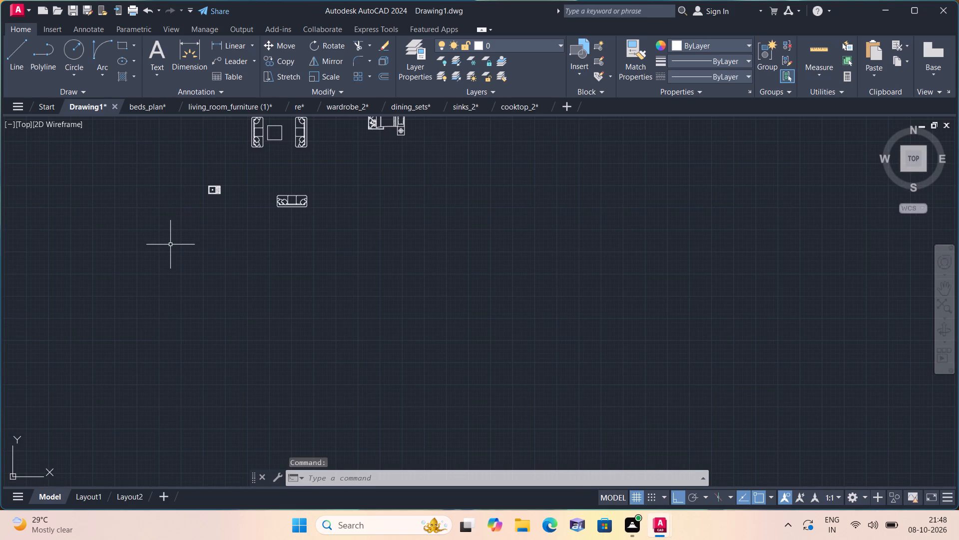
pyautogui.hotkey('ctrl', 'v')
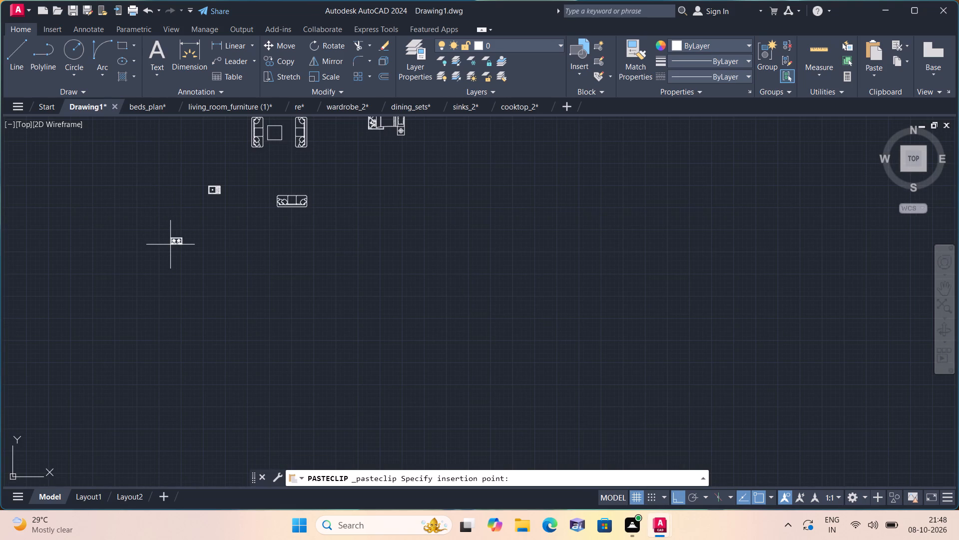
pyautogui.scroll(2, 170, 244)
pyautogui.click(170, 245)
# Rotate the pasted cooktop 90° about its upper-left corner so it stands vertical.
pyautogui.moveTo(211, 259); pyautogui.dragTo(204, 247)
pyautogui.click(137, 192)
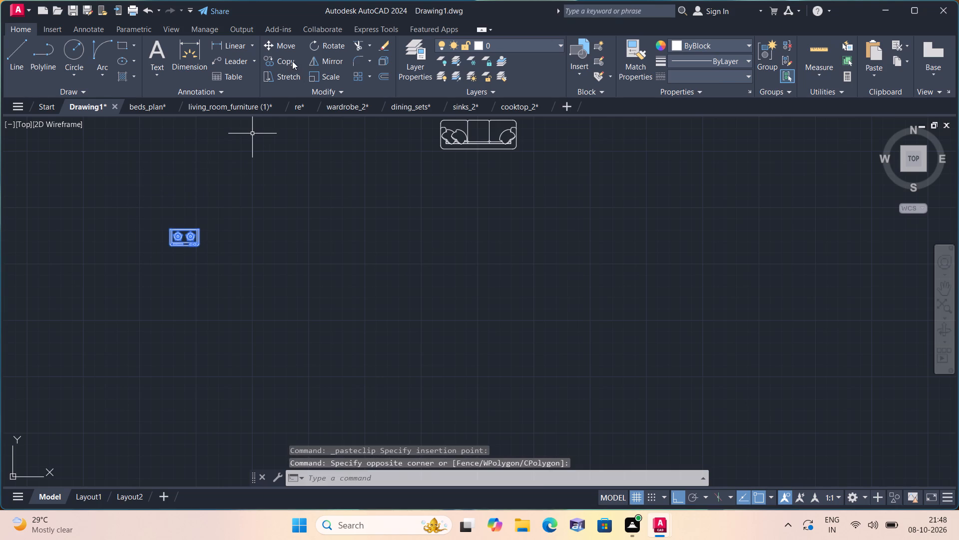
pyautogui.click(331, 47)
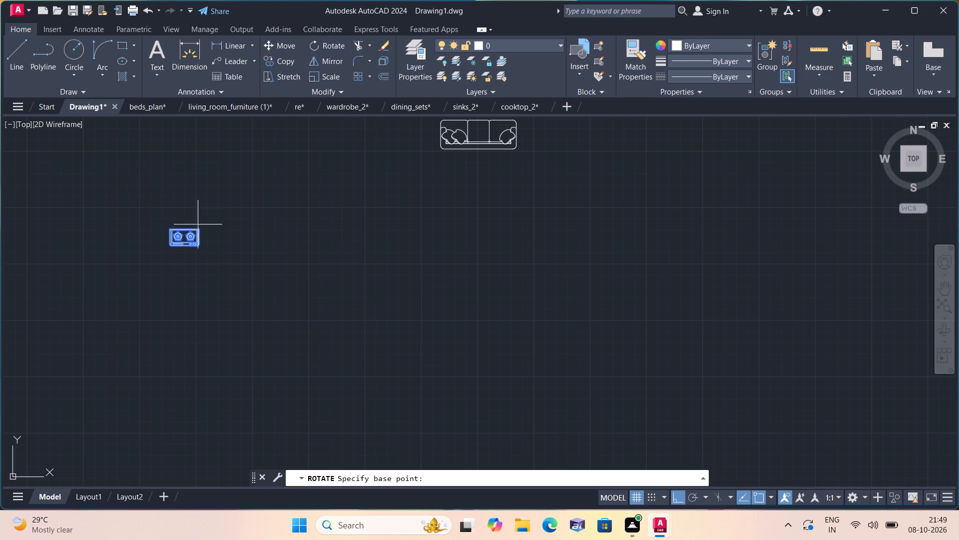
pyautogui.click(168, 229)
pyautogui.click(200, 185)
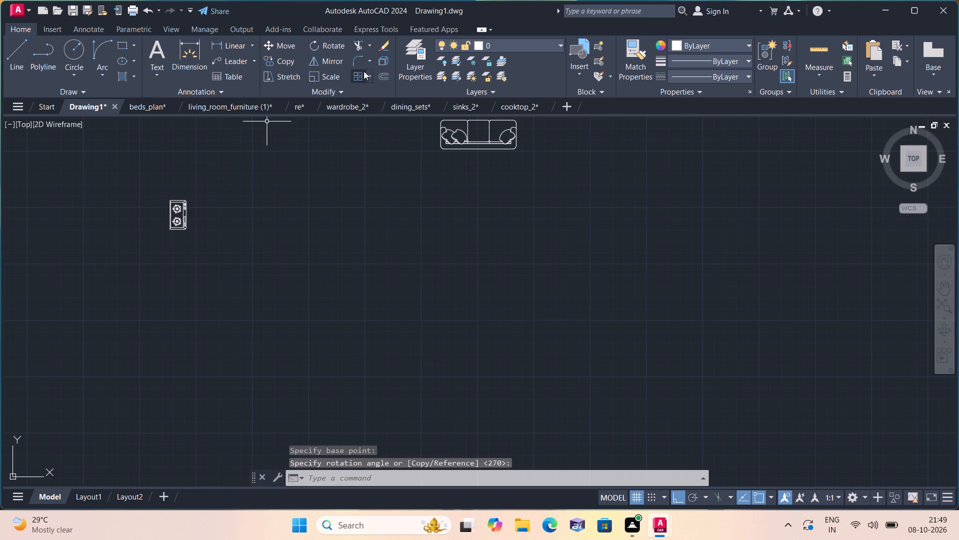
# Mirror the vertical cooktop across a vertical line to its right, keeping the source cooktop.
pyautogui.click(129, 169)
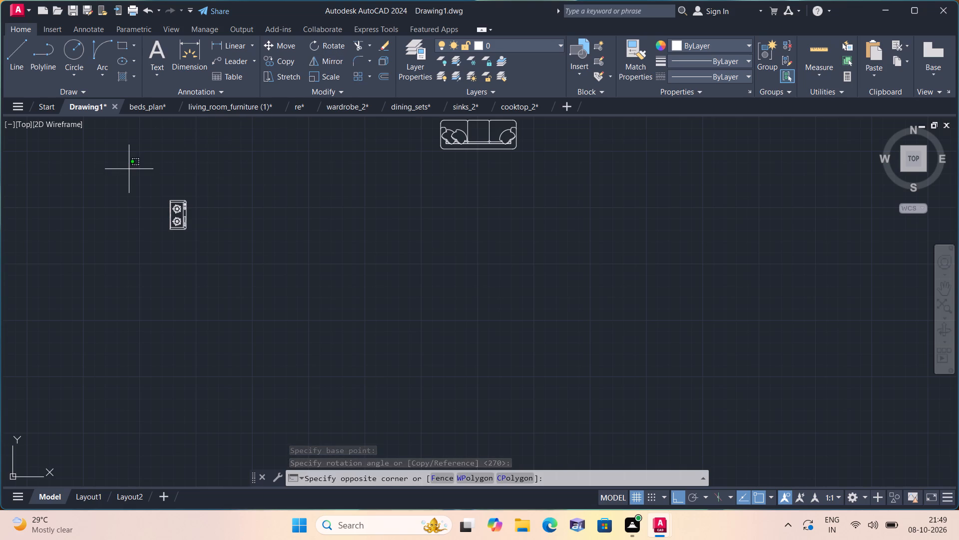
pyautogui.click(225, 275)
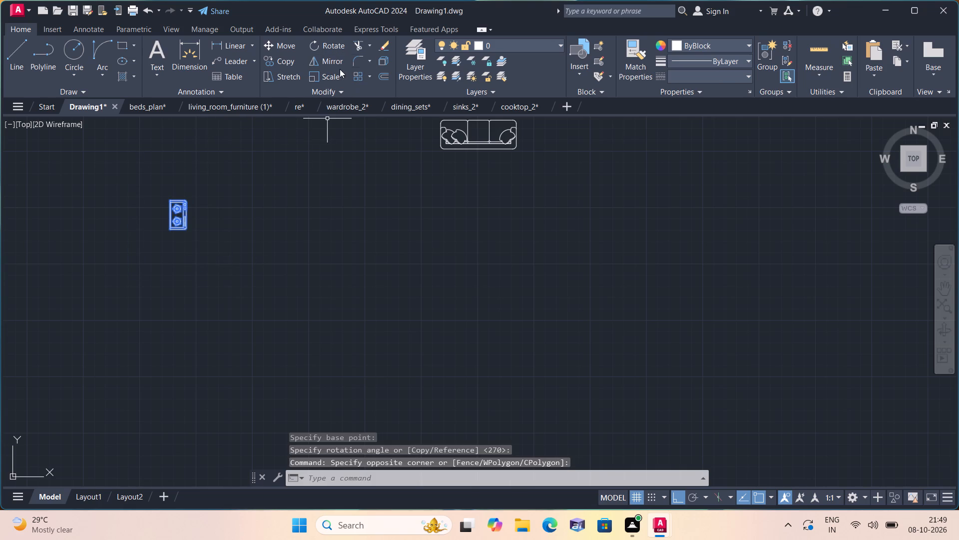
pyautogui.click(342, 59)
pyautogui.moveTo(230, 251); pyautogui.dragTo(229, 239)
pyautogui.click(253, 157)
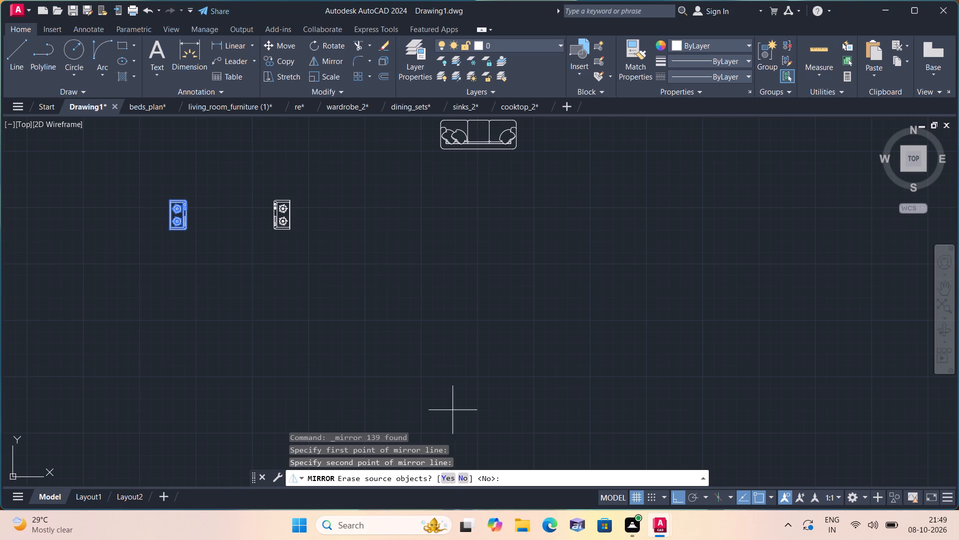
pyautogui.click(460, 475)
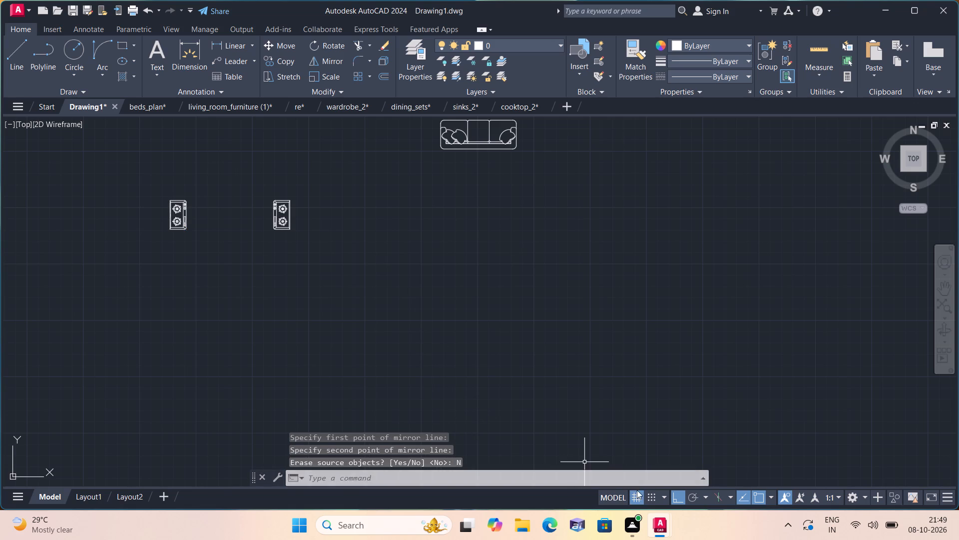
# Turn off Ortho mode.
pyautogui.click(679, 497)
pyautogui.scroll(-3, 669, 486)
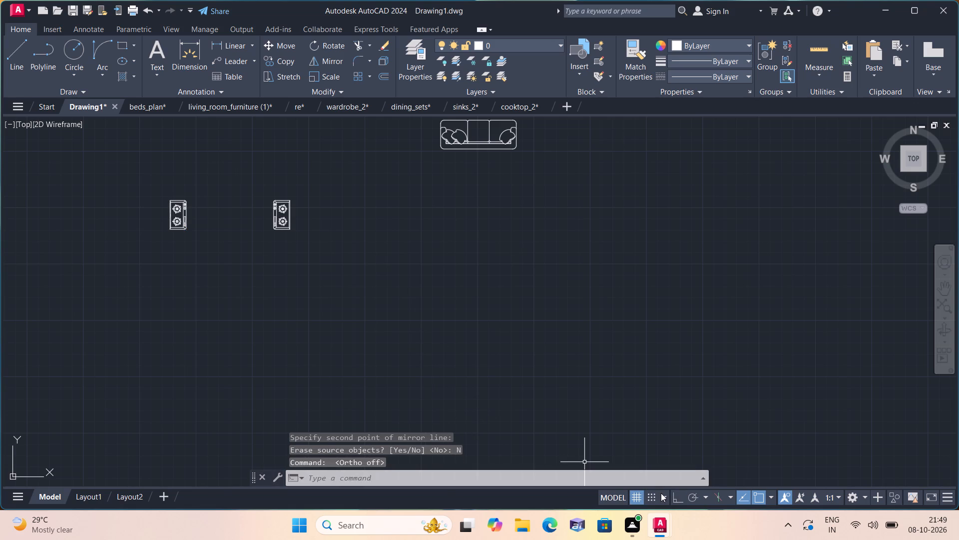
# Scale the sideways double bed with nightstands and rug down freehand to roughly the floor plan's room size.
pyautogui.scroll(-1, 661, 493)
pyautogui.scroll(-1, 559, 278)
pyautogui.moveTo(557, 276); pyautogui.dragTo(324, 385, button='middle')
pyautogui.scroll(-1, 323, 386)
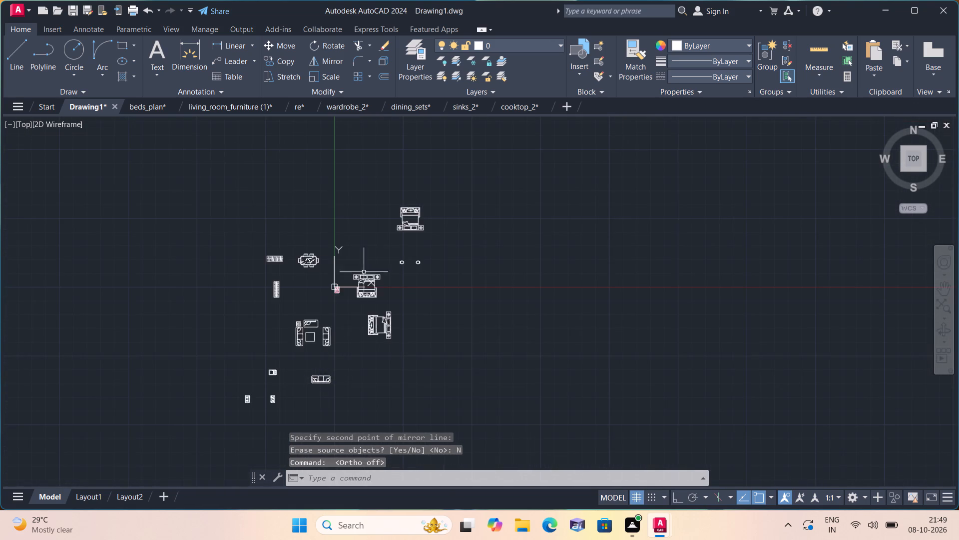
pyautogui.scroll(3, 351, 278)
pyautogui.scroll(1, 242, 355)
pyautogui.scroll(1, 275, 294)
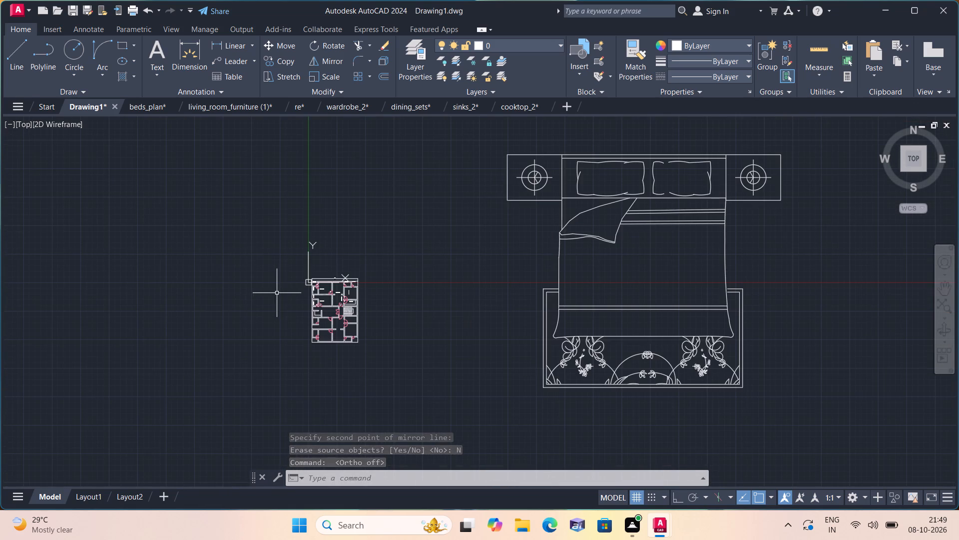
pyautogui.scroll(-2, 408, 284)
pyautogui.middleClick(386, 266)
pyautogui.scroll(-1, 391, 269)
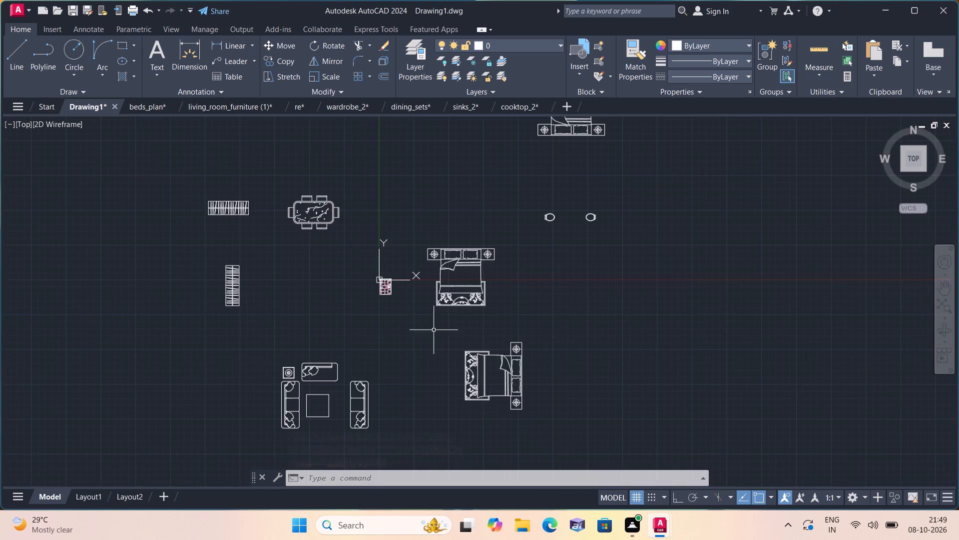
pyautogui.scroll(1, 436, 326)
pyautogui.click(449, 338)
pyautogui.click(619, 469)
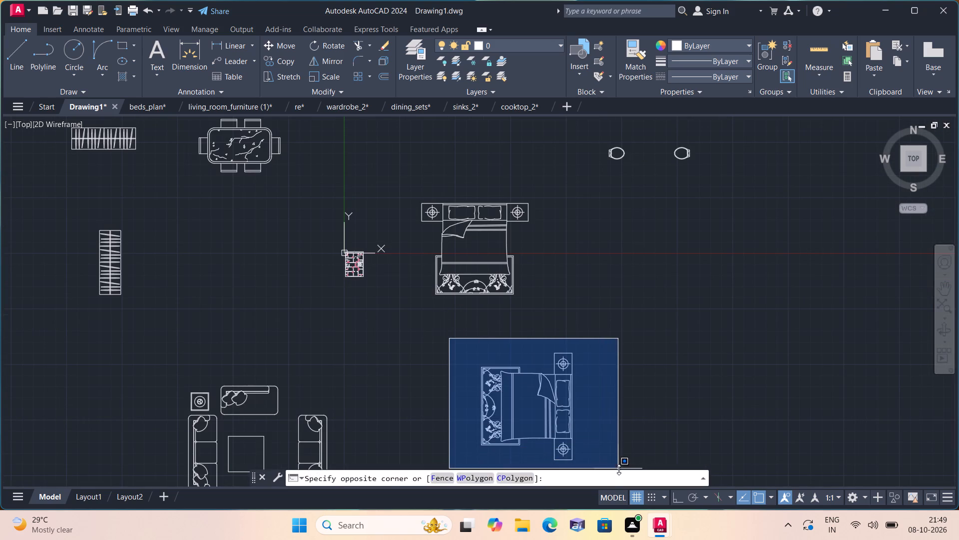
pyautogui.click(596, 462)
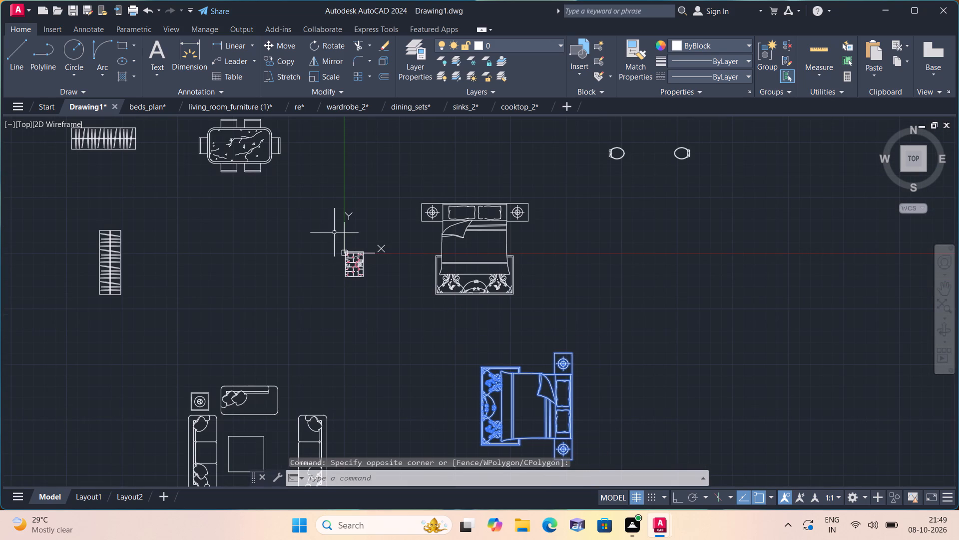
pyautogui.click(336, 74)
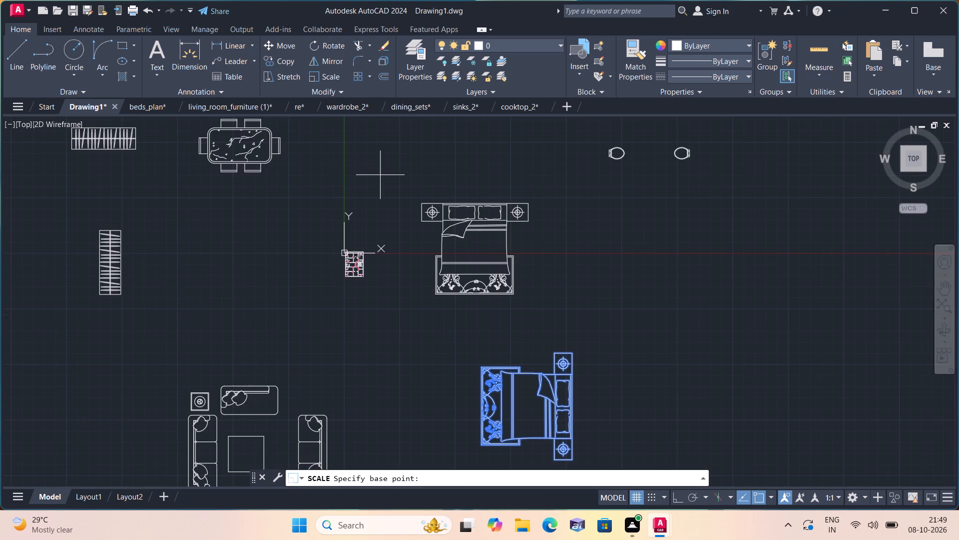
pyautogui.scroll(2, 510, 366)
pyautogui.moveTo(512, 378); pyautogui.dragTo(498, 268, button='middle')
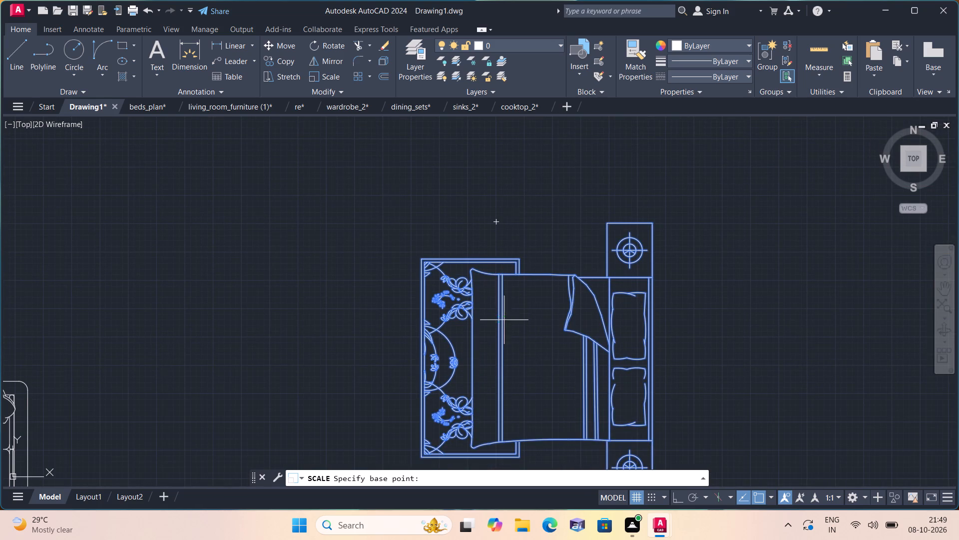
pyautogui.click(513, 328)
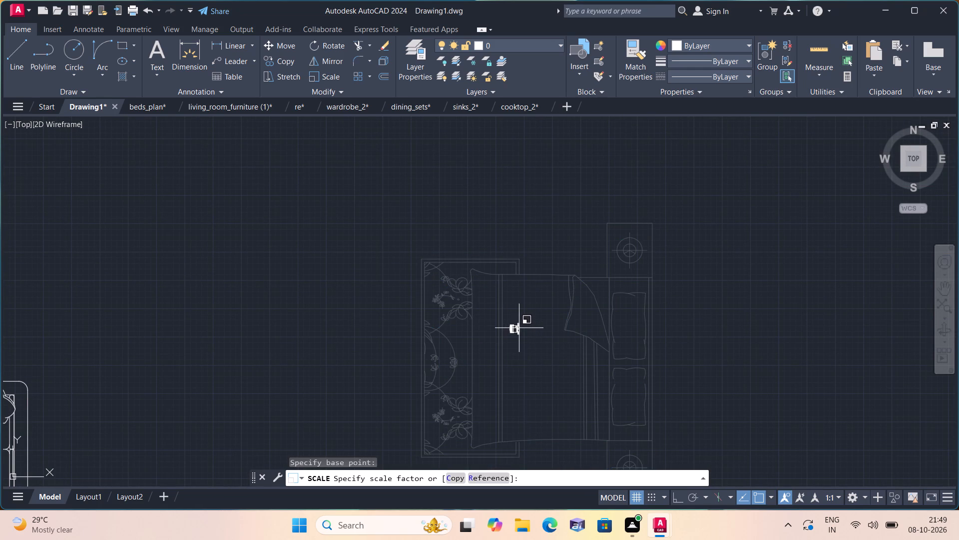
pyautogui.click(519, 328)
# Move the scaled-down sideways bed to the empty area just left of the floor plan, beside the 6'-9"X4'-7" room.
pyautogui.moveTo(535, 349); pyautogui.dragTo(531, 347)
pyautogui.click(485, 288)
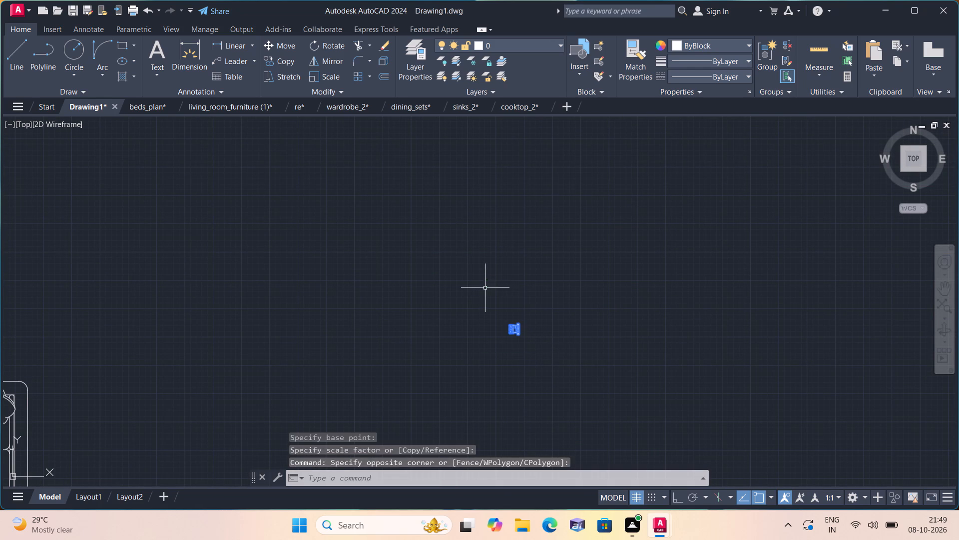
pyautogui.click(285, 45)
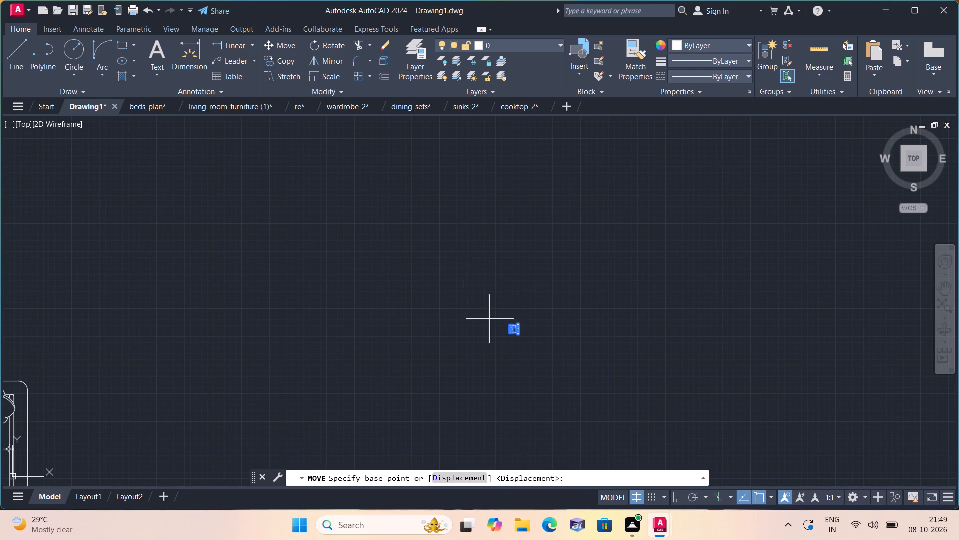
pyautogui.click(516, 327)
pyautogui.scroll(-2, 459, 293)
pyautogui.moveTo(428, 273); pyautogui.dragTo(542, 422, button='middle')
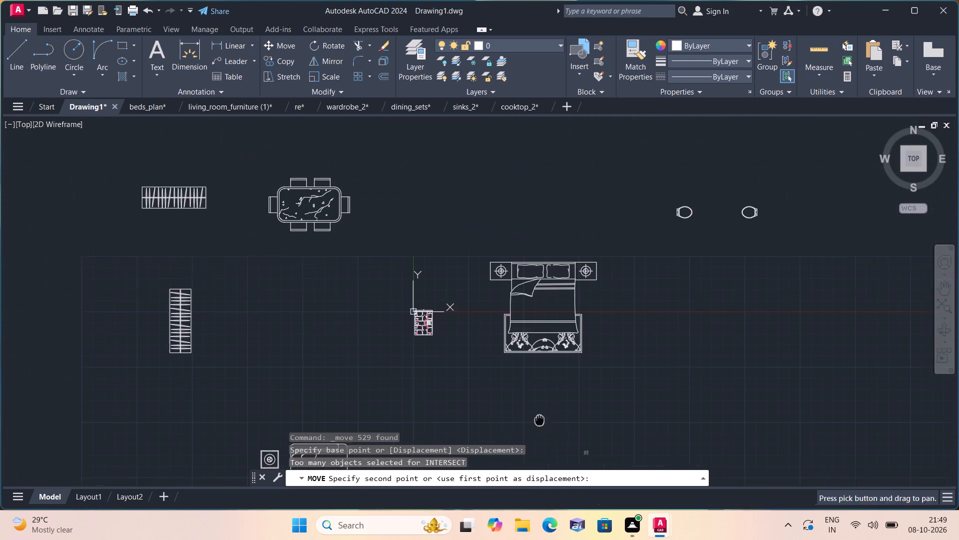
pyautogui.scroll(6, 420, 316)
pyautogui.scroll(1, 454, 294)
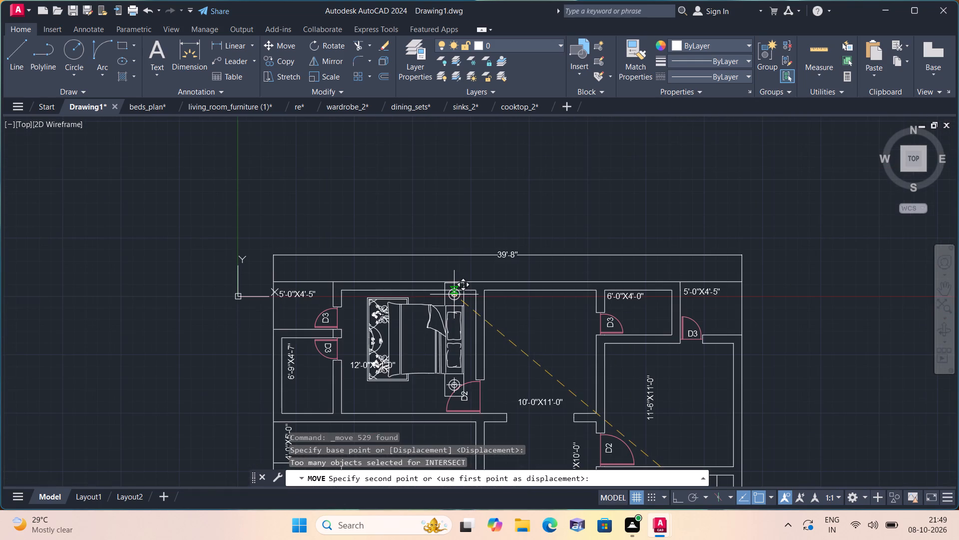
pyautogui.moveTo(446, 295); pyautogui.dragTo(492, 248, button='middle')
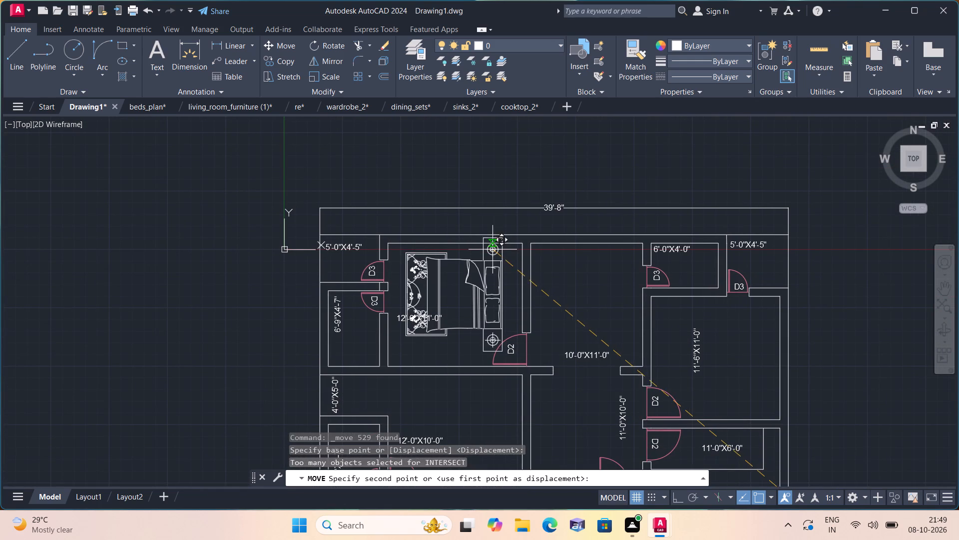
pyautogui.click(243, 264)
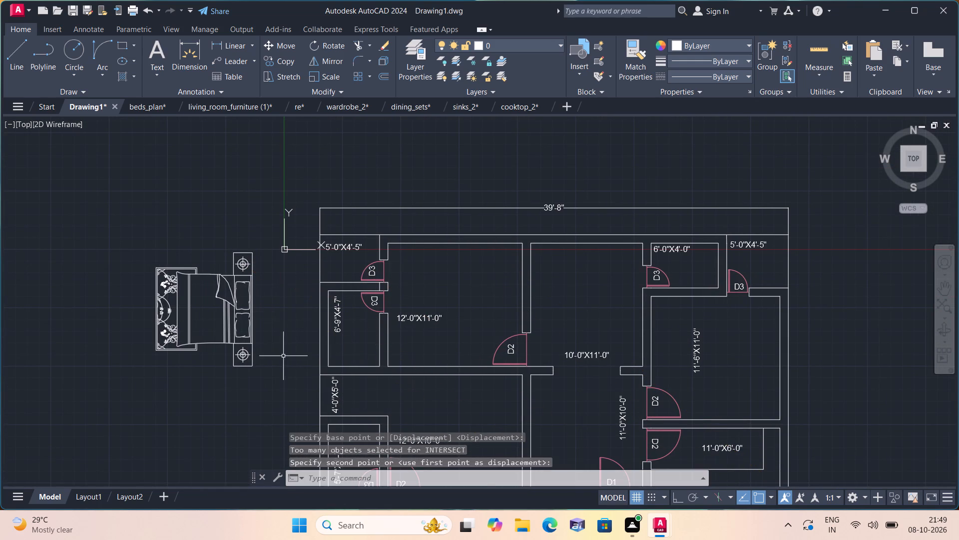
# Scale the sideways bed down further, to a bit over half its size, about a point inside the bed.
pyautogui.moveTo(272, 364); pyautogui.dragTo(260, 348)
pyautogui.click(152, 232)
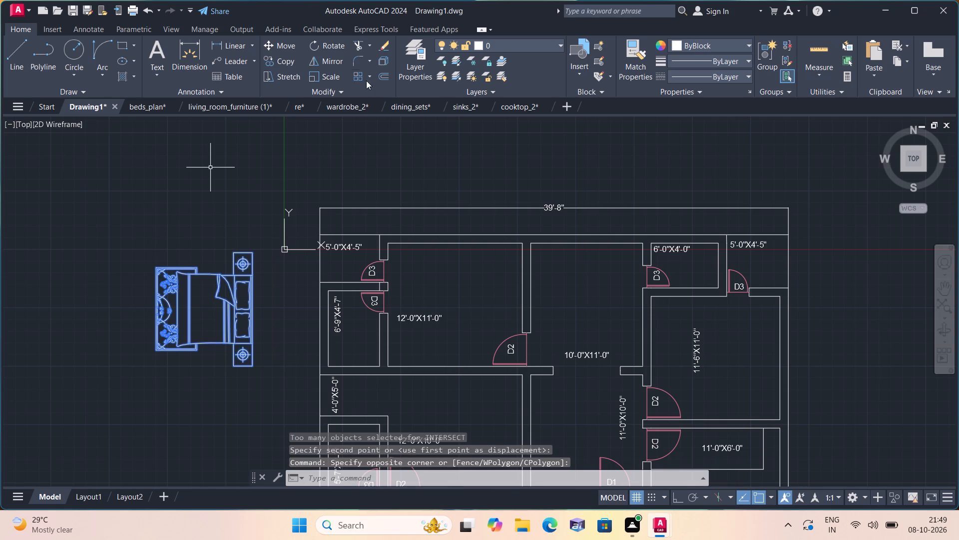
pyautogui.click(334, 77)
pyautogui.click(212, 306)
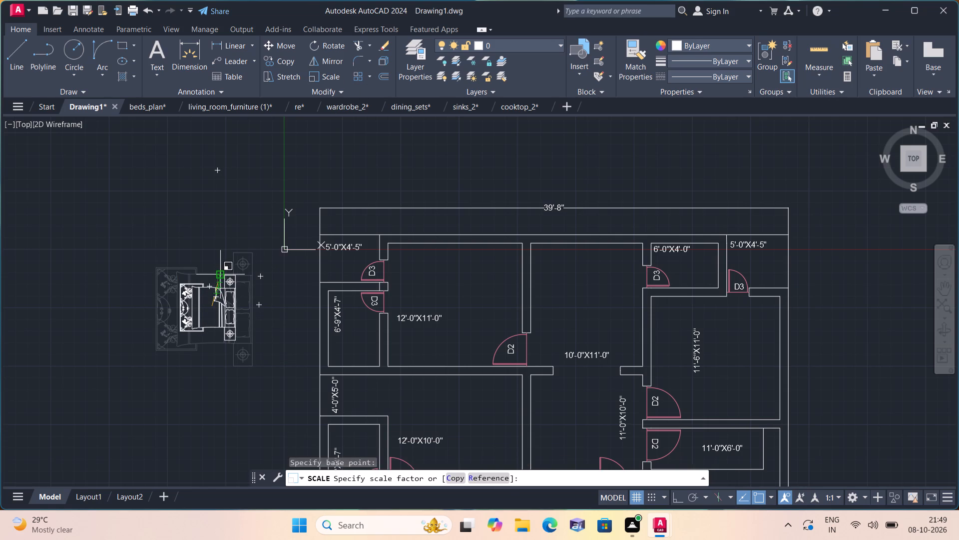
pyautogui.click(221, 271)
# Move the reduced bed into the 12'-0"X11'-0" bedroom, with its headboard near the right-hand wall above door D2.
pyautogui.moveTo(108, 269); pyautogui.dragTo(116, 279)
pyautogui.click(256, 366)
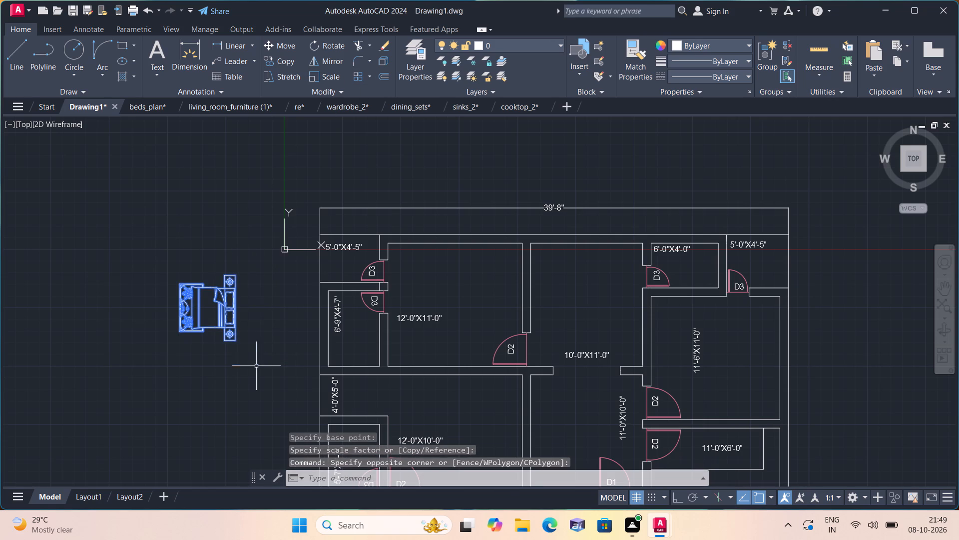
pyautogui.click(288, 43)
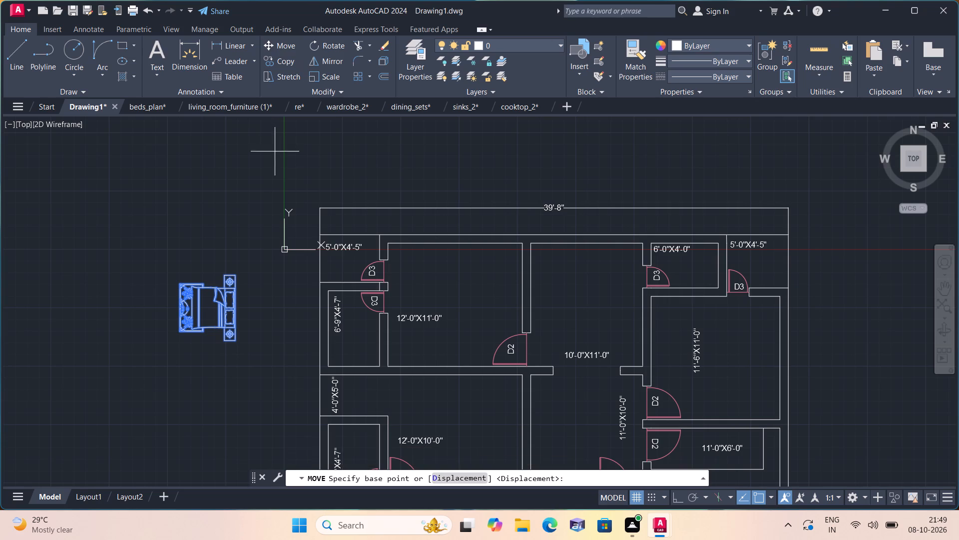
pyautogui.click(197, 313)
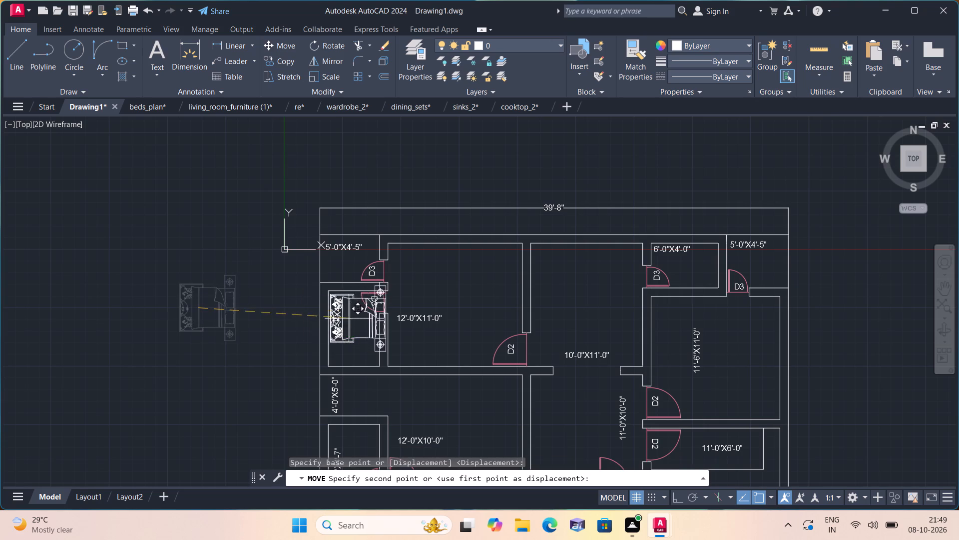
pyautogui.scroll(1, 492, 274)
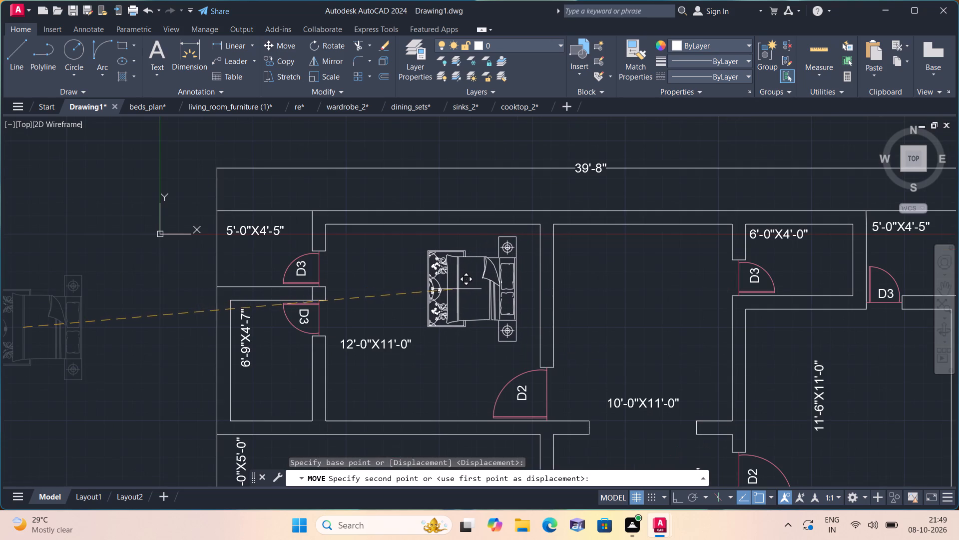
pyautogui.click(468, 282)
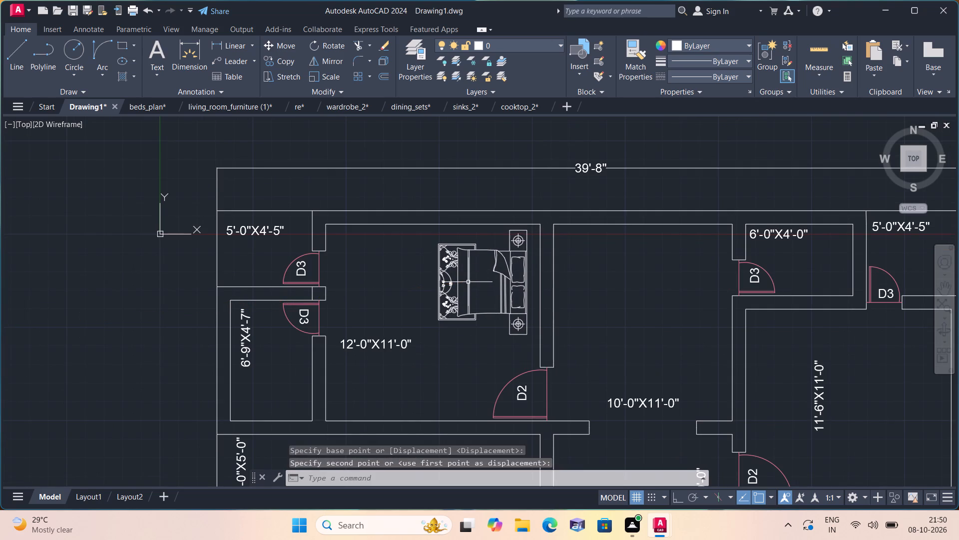
# Copy the bed from the 12'-0"X11'-0" bedroom into the 12'-0"X10'-0" bedroom, headboard near the right-hand wall.
pyautogui.scroll(-1, 468, 282)
pyautogui.scroll(1, 493, 297)
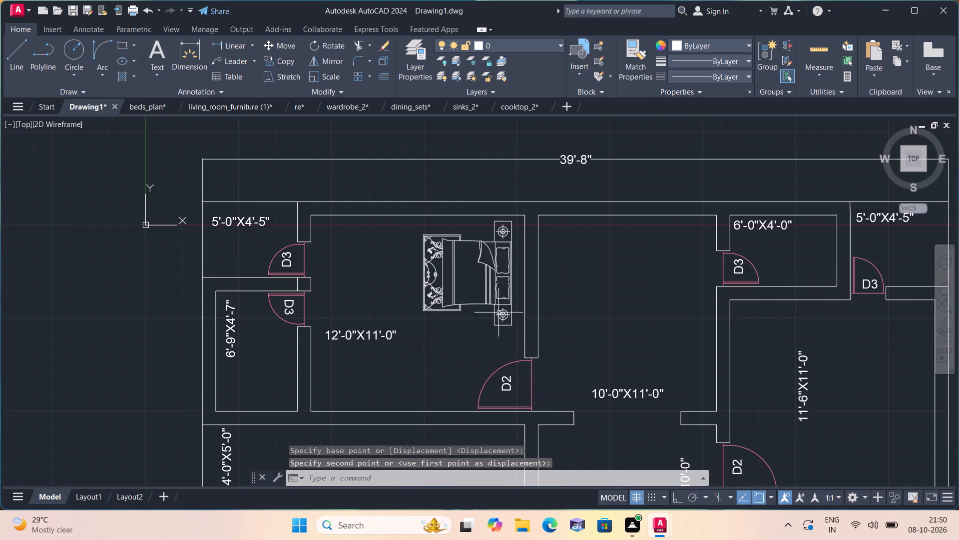
pyautogui.click(515, 334)
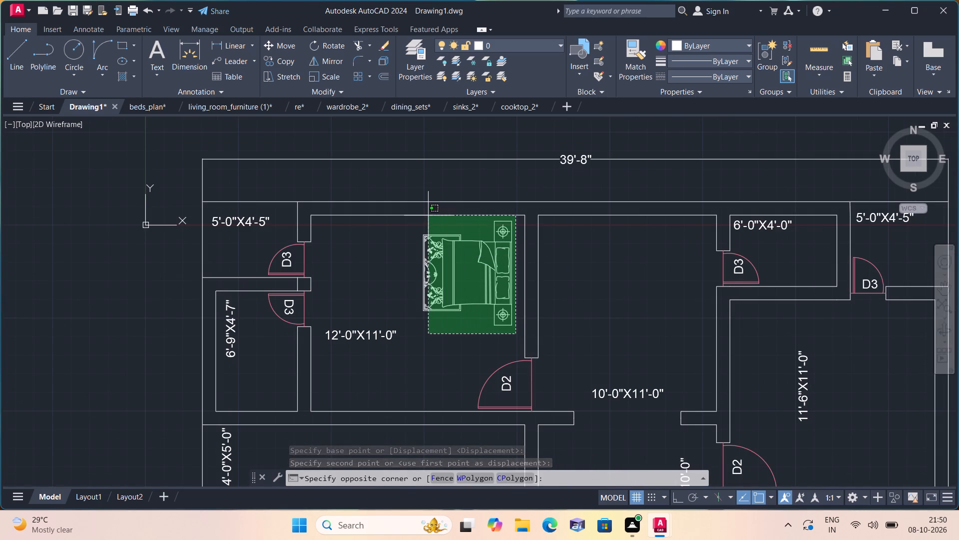
pyautogui.click(417, 216)
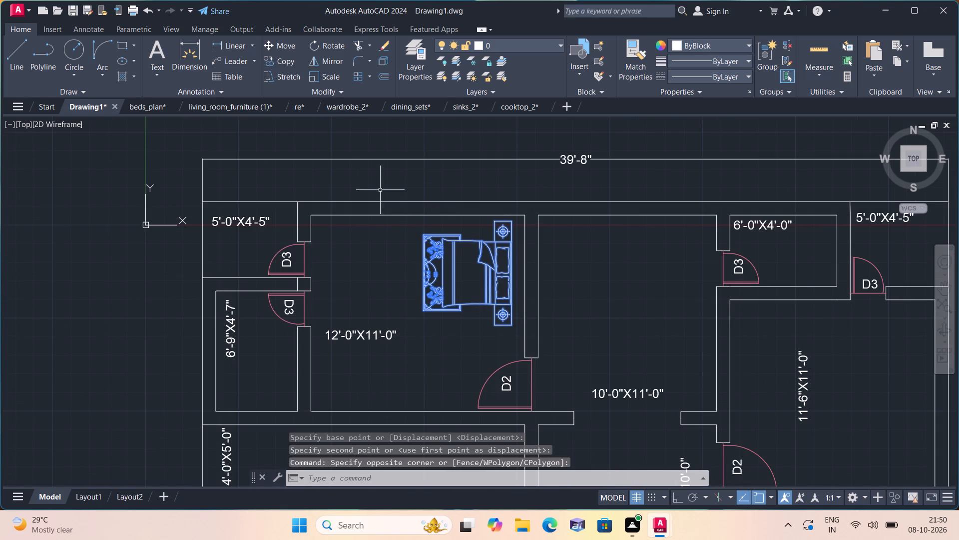
pyautogui.click(286, 58)
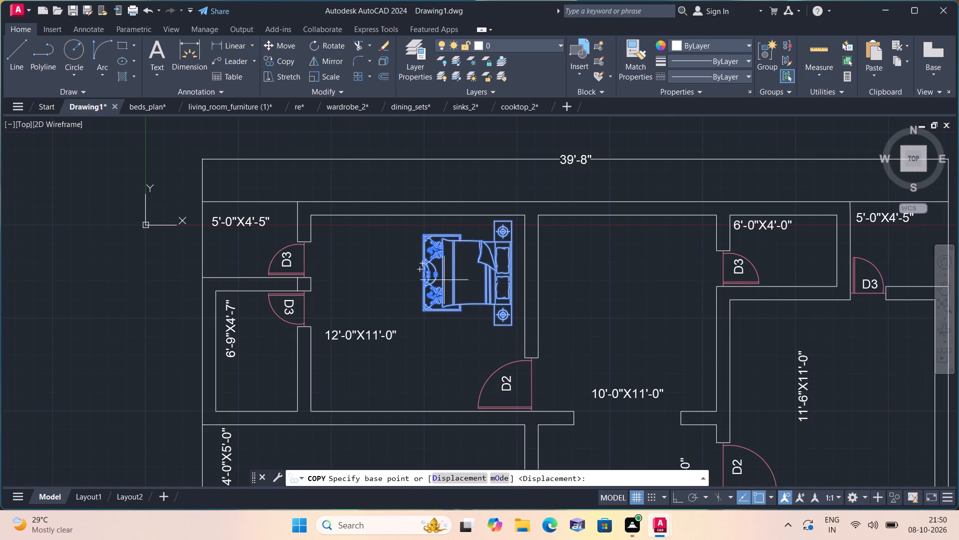
pyautogui.click(455, 283)
pyautogui.scroll(-2, 455, 283)
pyautogui.moveTo(461, 311); pyautogui.dragTo(509, 163, button='middle')
pyautogui.scroll(-1, 454, 310)
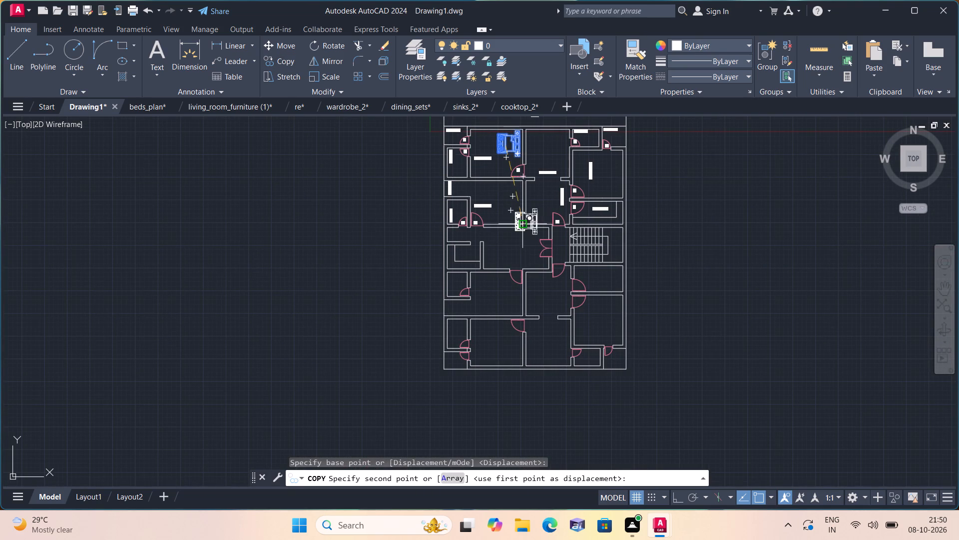
pyautogui.scroll(3, 494, 188)
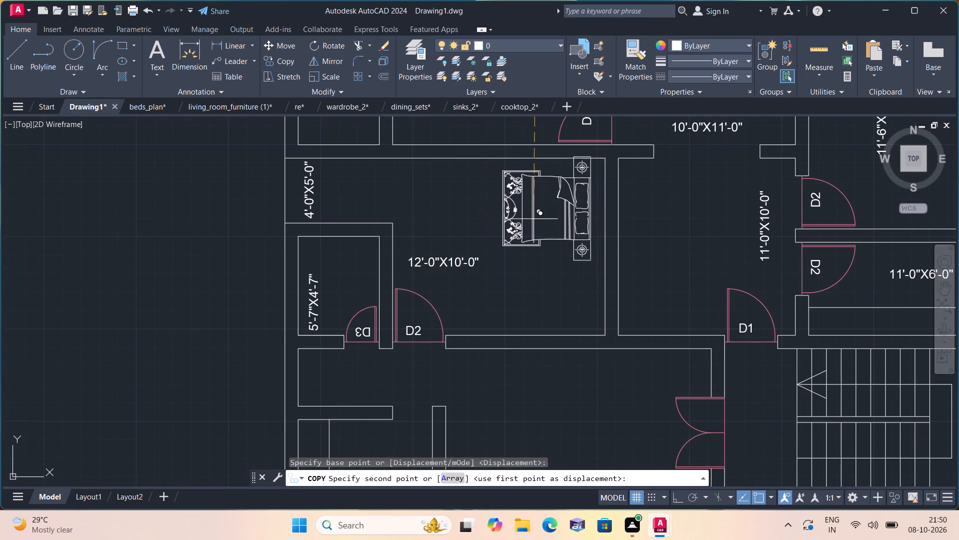
pyautogui.click(540, 223)
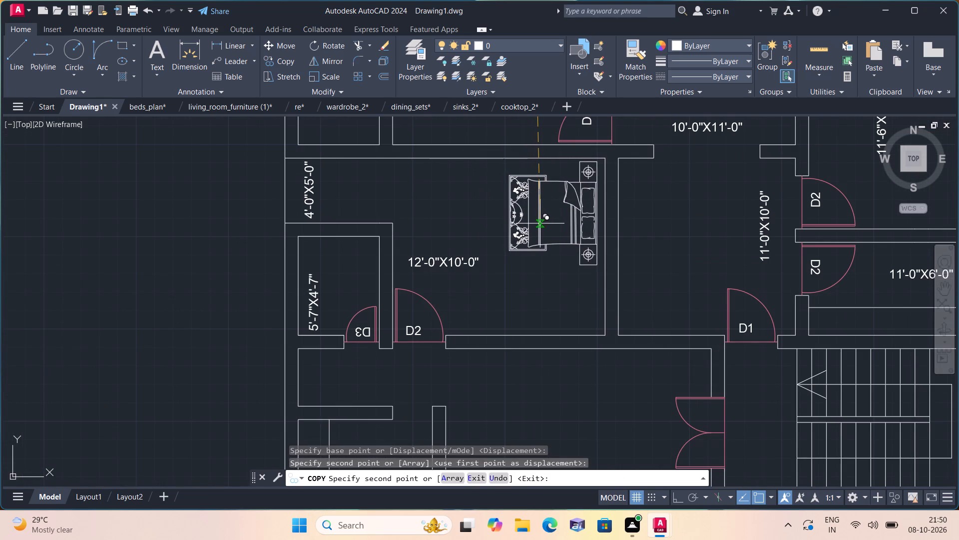
# Place two more copies of the bed in the two unlabelled bedrooms at the plan's lower left, headboards near their right-hand walls.
pyautogui.moveTo(533, 237); pyautogui.dragTo(532, 189, button='middle')
pyautogui.scroll(-1, 532, 230)
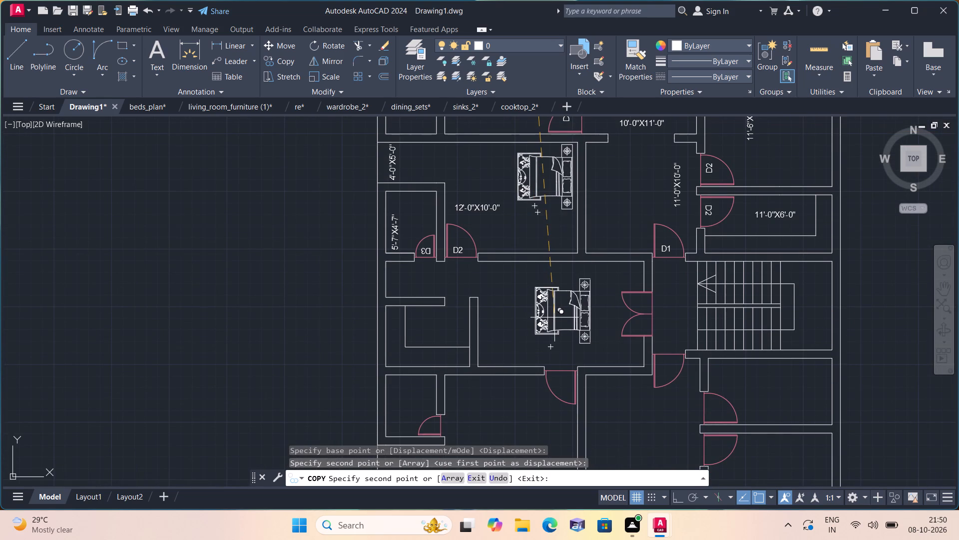
pyautogui.moveTo(550, 315); pyautogui.dragTo(546, 238, button='middle')
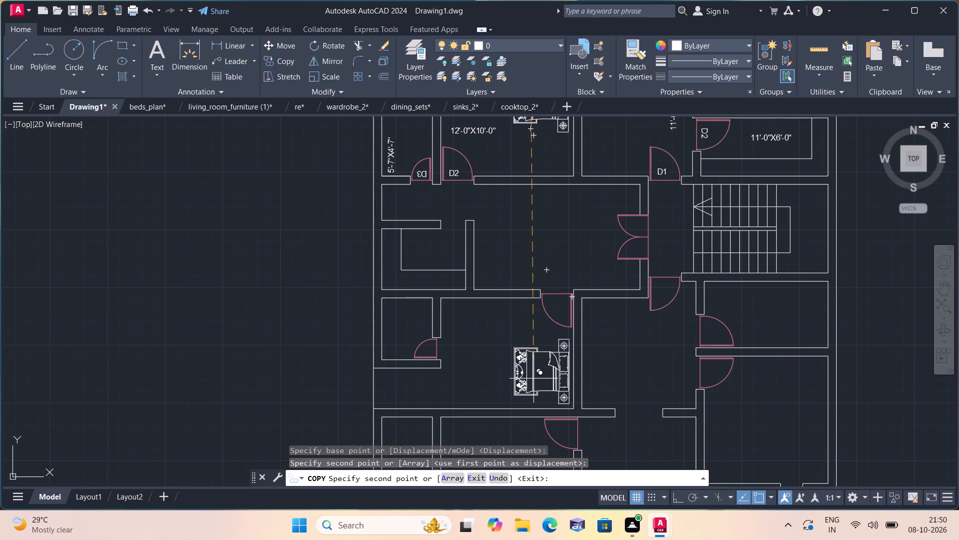
pyautogui.click(533, 378)
pyautogui.moveTo(531, 378); pyautogui.dragTo(527, 249, button='middle')
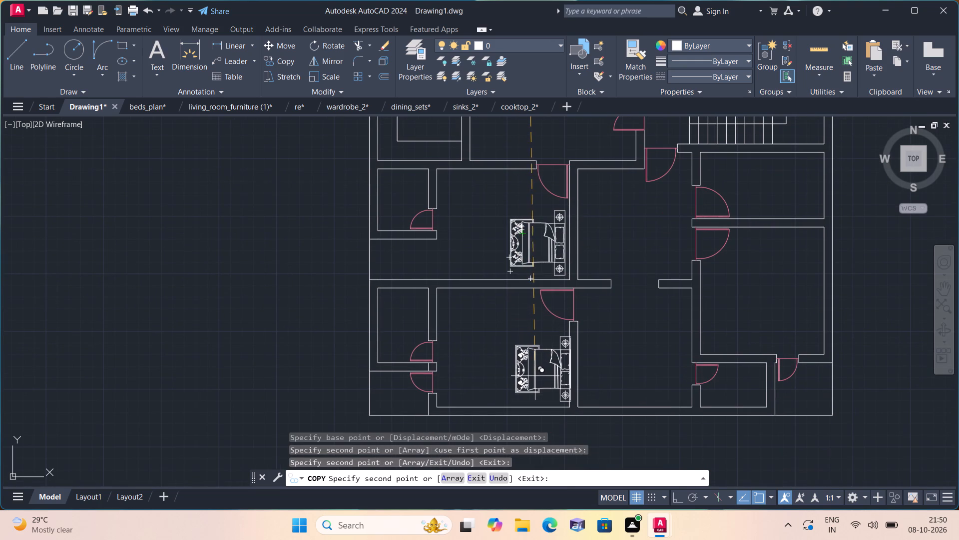
pyautogui.click(529, 376)
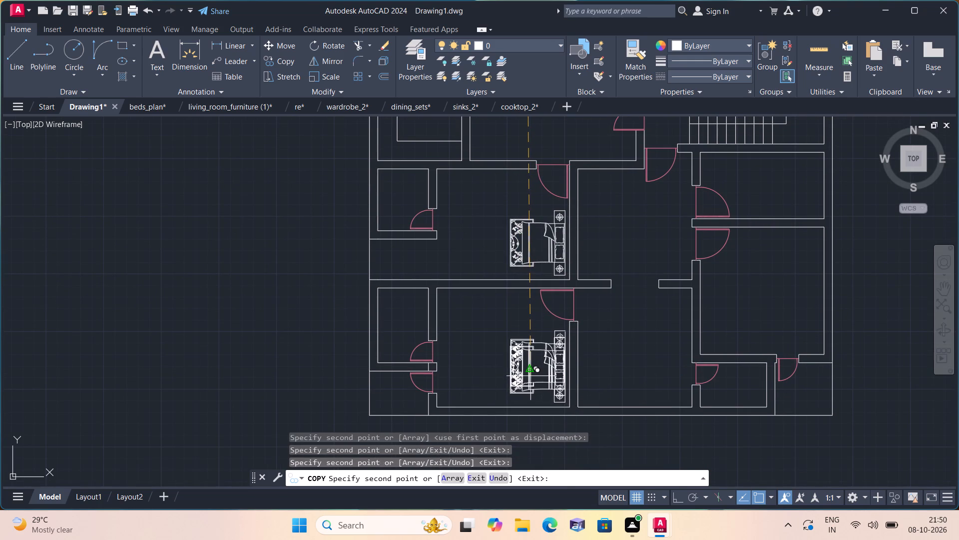
pyautogui.press('Escape')
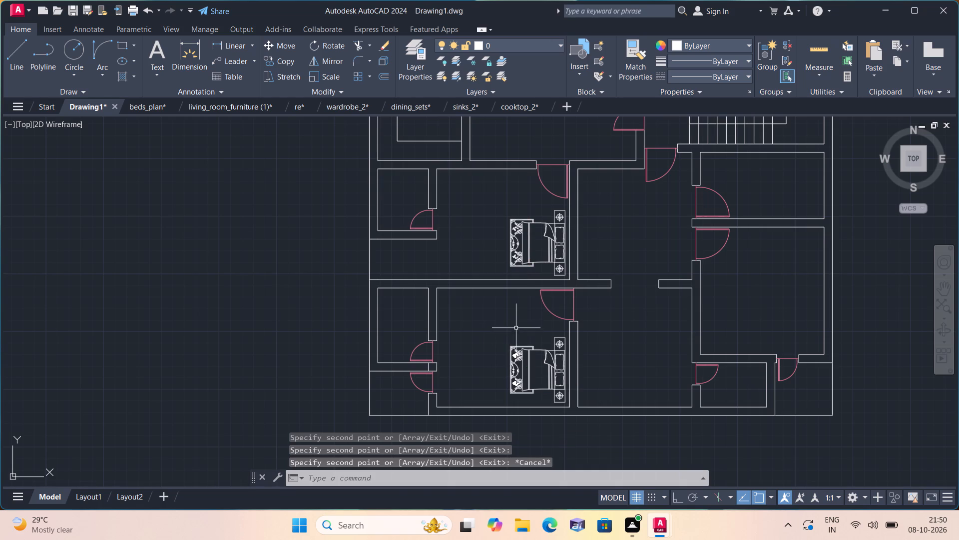
# Scale the oversized upright bed beside the plan down to roughly one twenty-eighth of its size, about a point inside the bed.
pyautogui.scroll(-2, 497, 328)
pyautogui.moveTo(465, 271); pyautogui.dragTo(343, 385, button='middle')
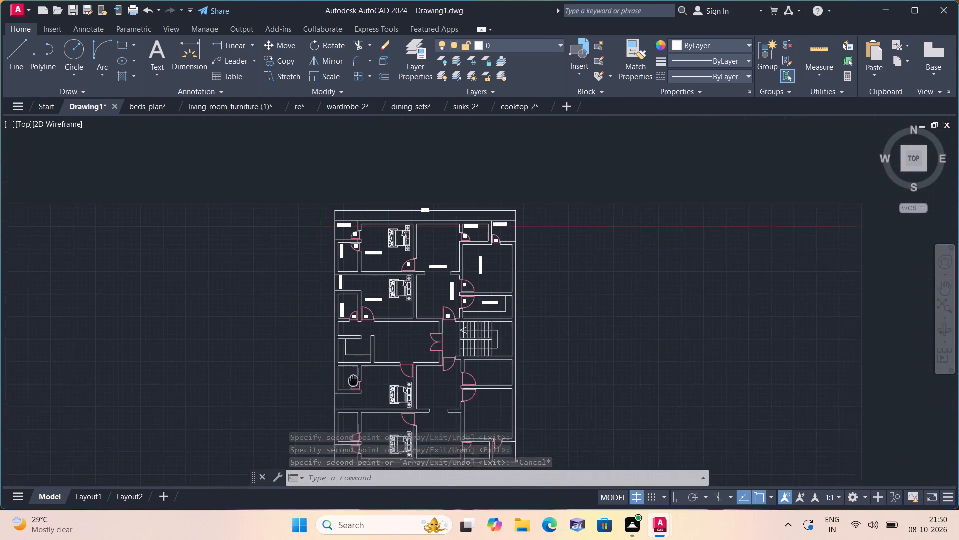
pyautogui.moveTo(489, 325); pyautogui.dragTo(404, 240, button='middle')
pyautogui.scroll(-2, 391, 222)
pyautogui.moveTo(517, 249); pyautogui.dragTo(440, 312, button='middle')
pyautogui.scroll(-1, 398, 344)
pyautogui.click(775, 413)
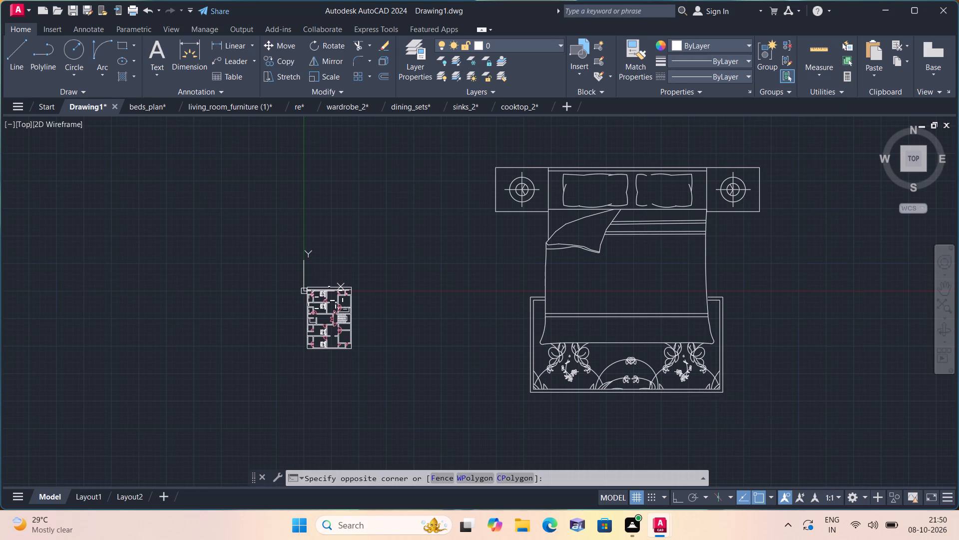
pyautogui.click(460, 137)
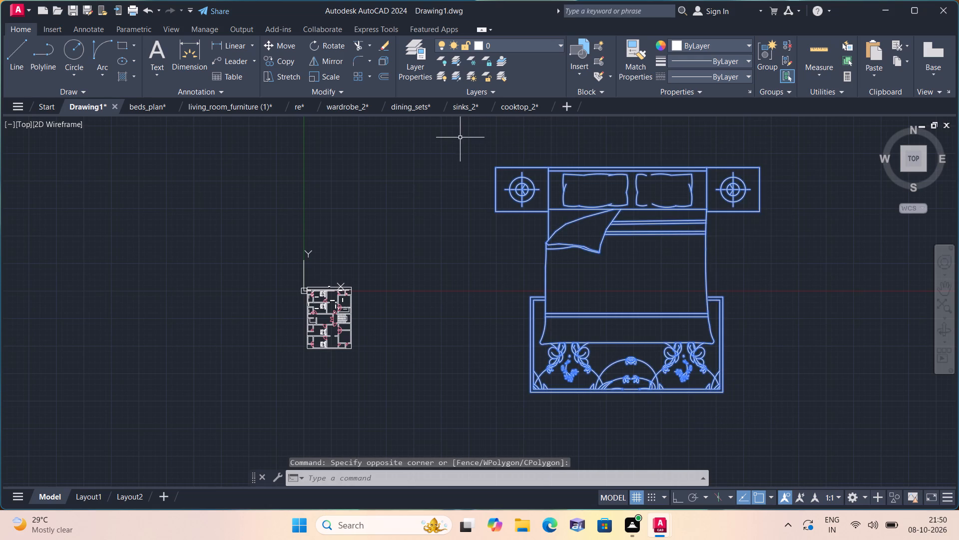
pyautogui.click(329, 75)
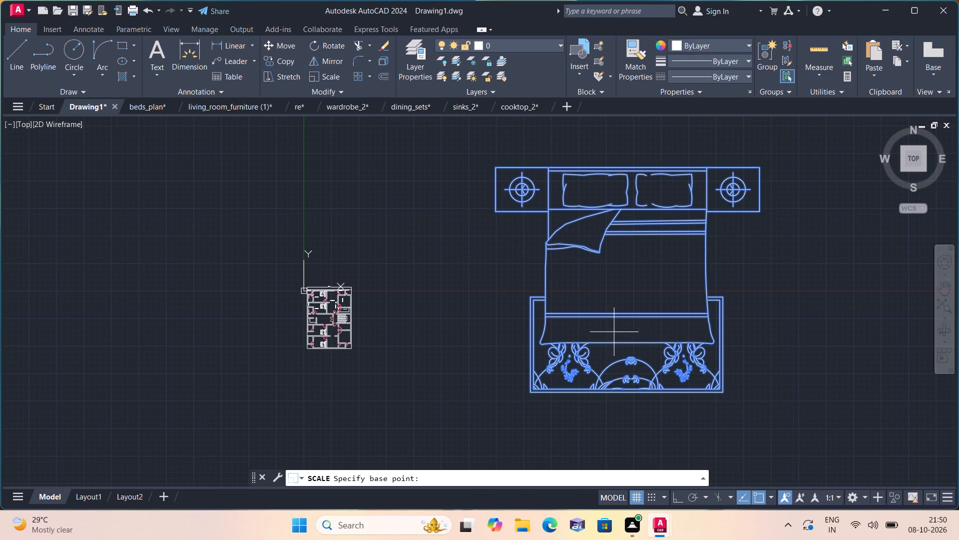
pyautogui.scroll(1, 579, 301)
pyautogui.click(579, 300)
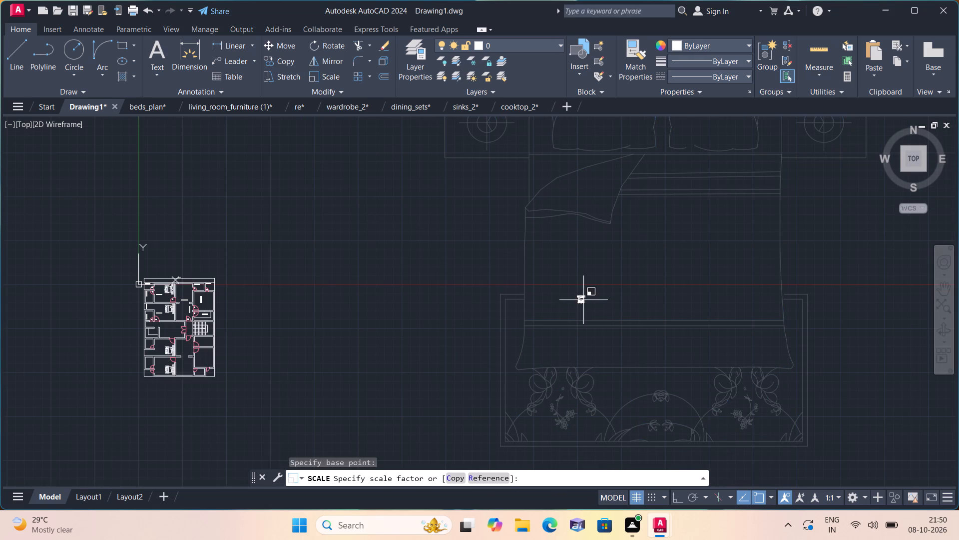
pyautogui.click(586, 300)
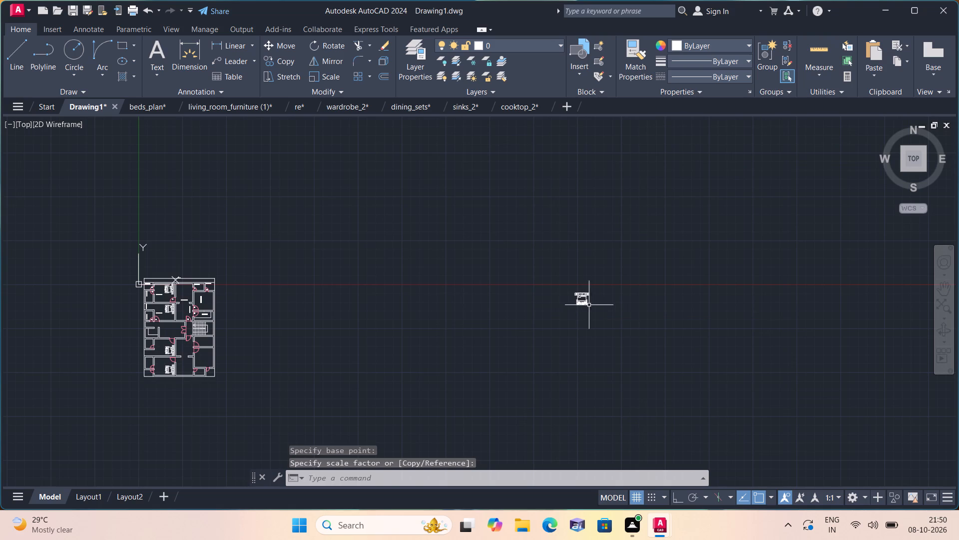
# Move the reduced upright bed into the clear space just outside the plan's right wall, beside the lower-right rooms.
pyautogui.click(605, 322)
pyautogui.click(556, 263)
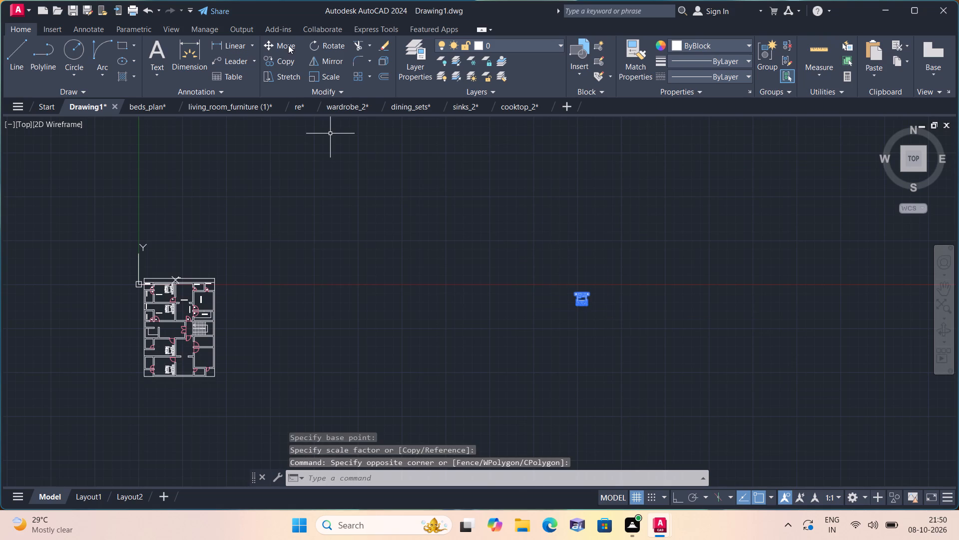
pyautogui.click(288, 45)
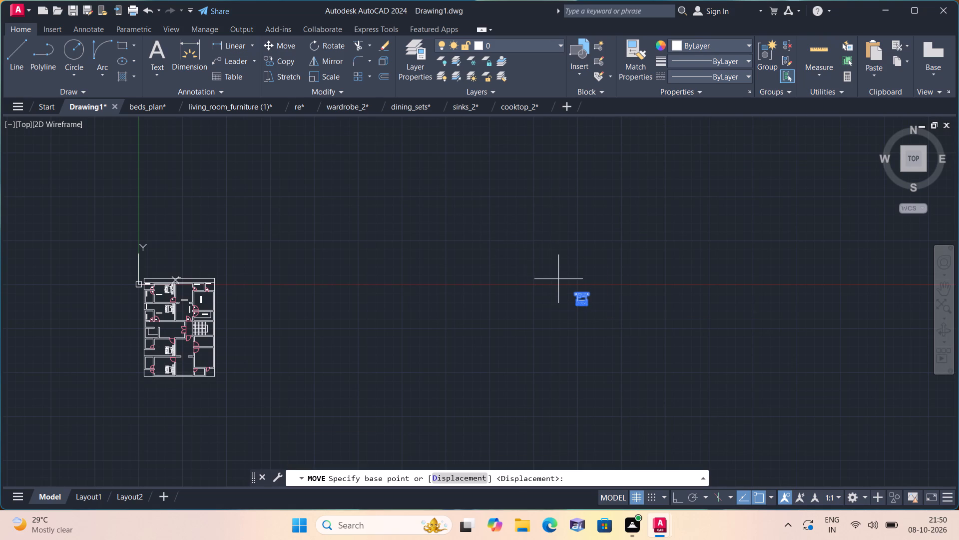
pyautogui.click(579, 294)
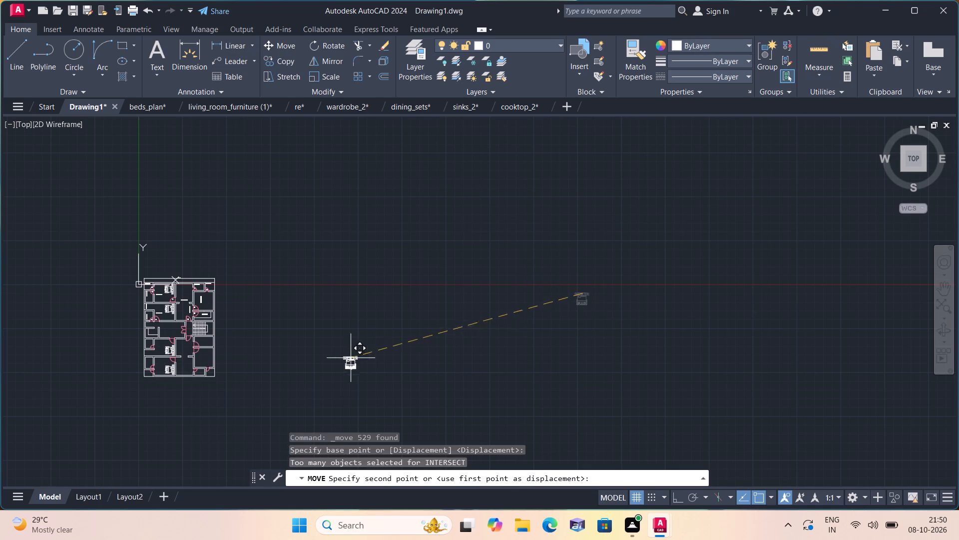
pyautogui.scroll(4, 196, 363)
pyautogui.scroll(2, 249, 282)
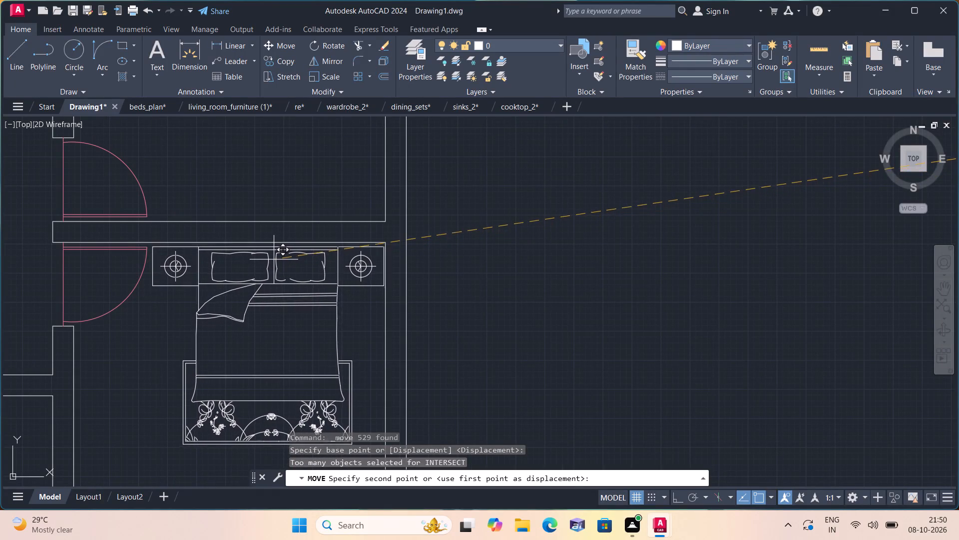
pyautogui.scroll(-1, 271, 259)
pyautogui.click(590, 276)
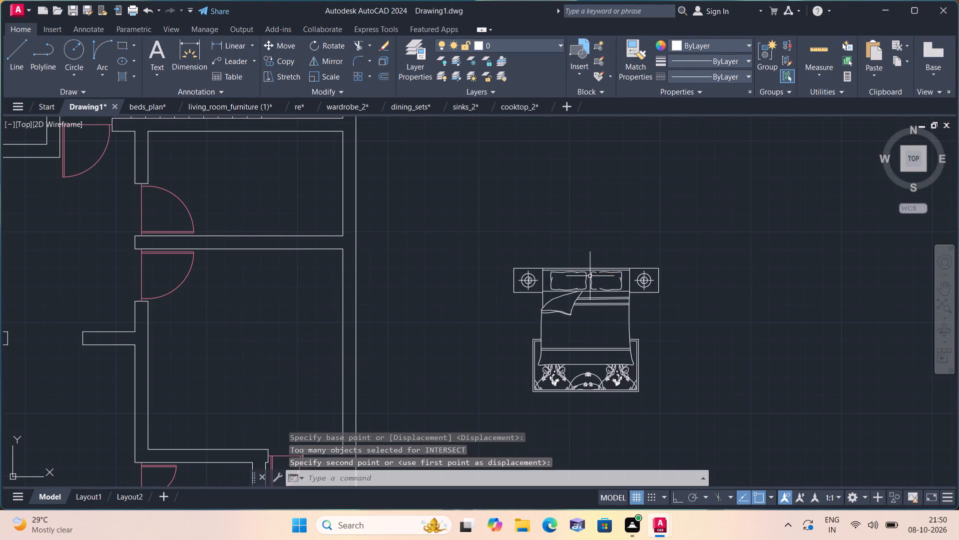
# Scale the upright bed down further, to about half its size, about a point inside the bed.
pyautogui.click(651, 411)
pyautogui.click(482, 205)
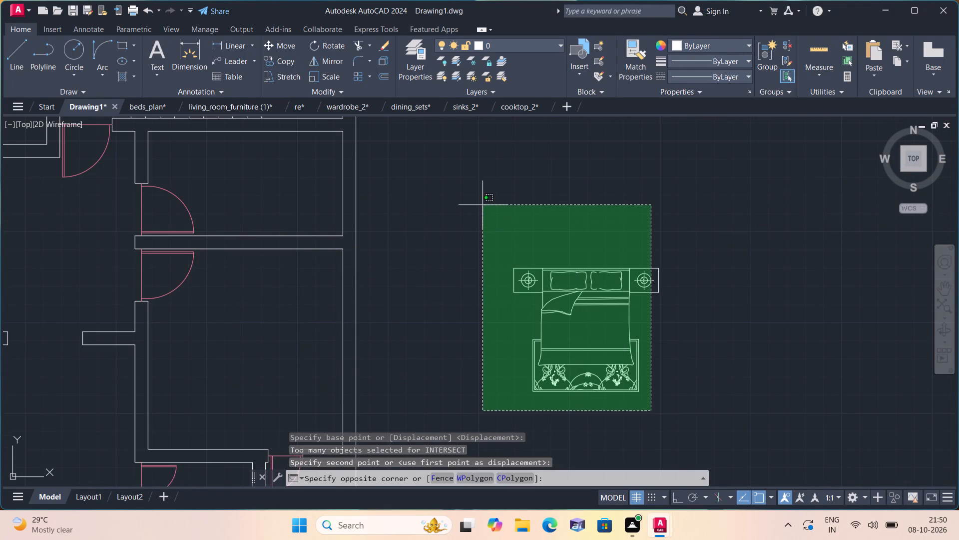
pyautogui.click(333, 77)
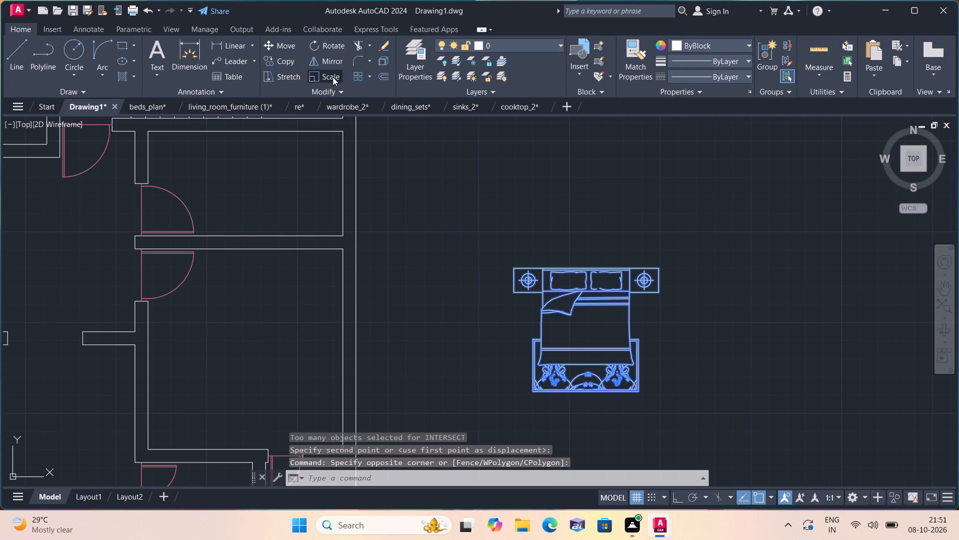
pyautogui.click(554, 327)
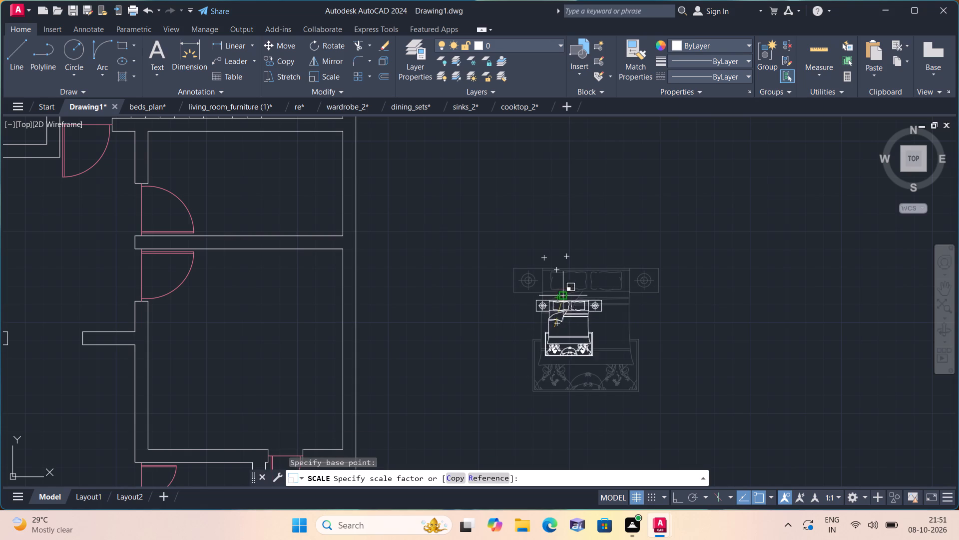
pyautogui.click(564, 282)
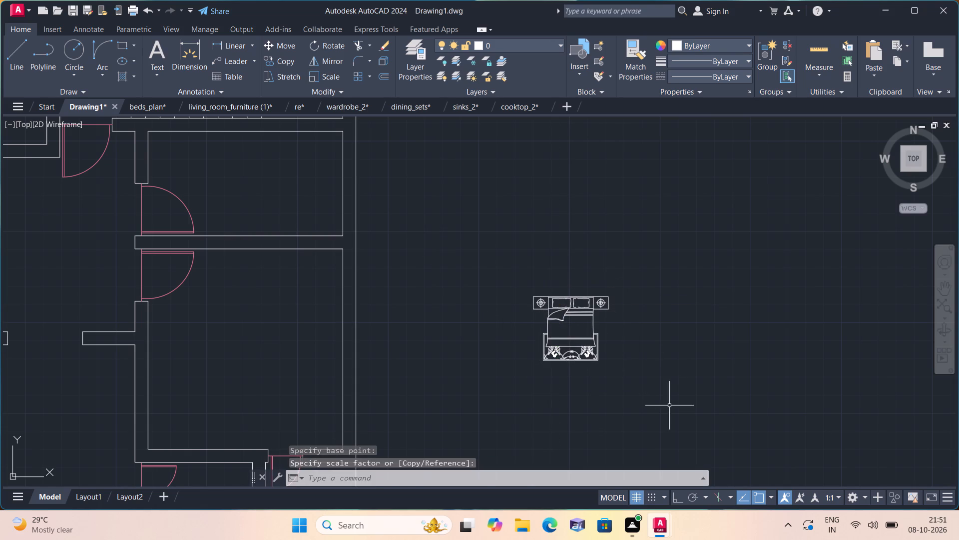
# Move the reduced bed into the large unlabelled lower-right bedroom, headboard near its upper wall and close to the right-hand wall.
pyautogui.click(654, 379)
pyautogui.click(518, 248)
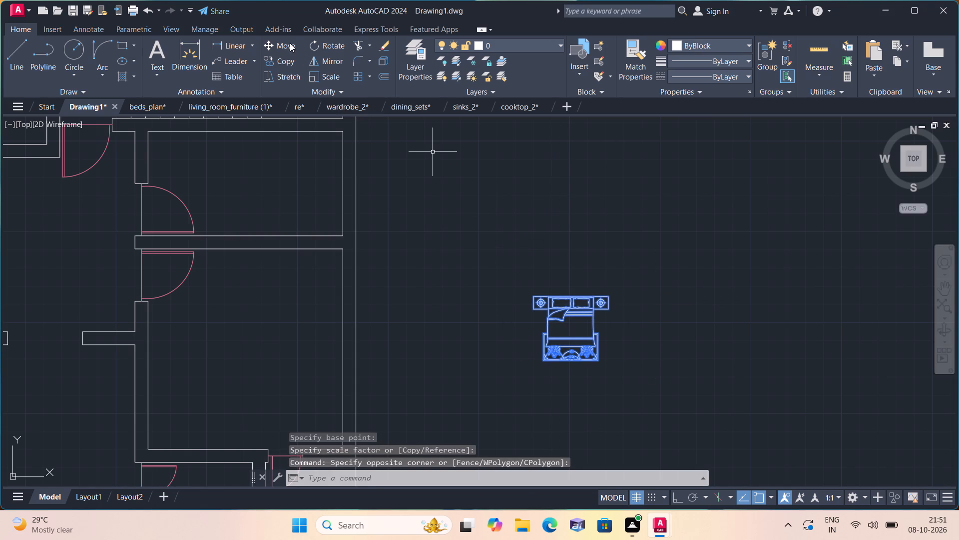
pyautogui.click(282, 42)
pyautogui.click(559, 325)
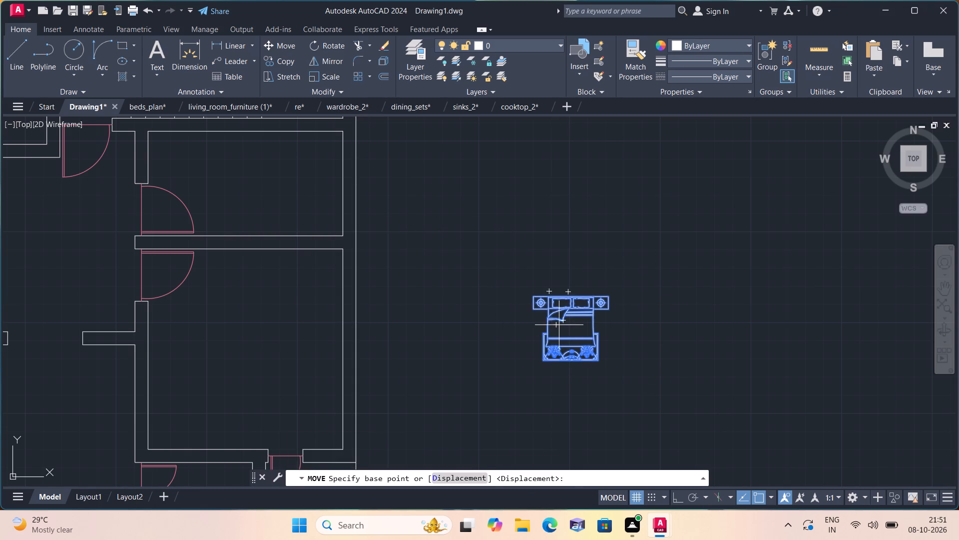
pyautogui.scroll(1, 273, 290)
pyautogui.moveTo(273, 290); pyautogui.dragTo(346, 291, button='middle')
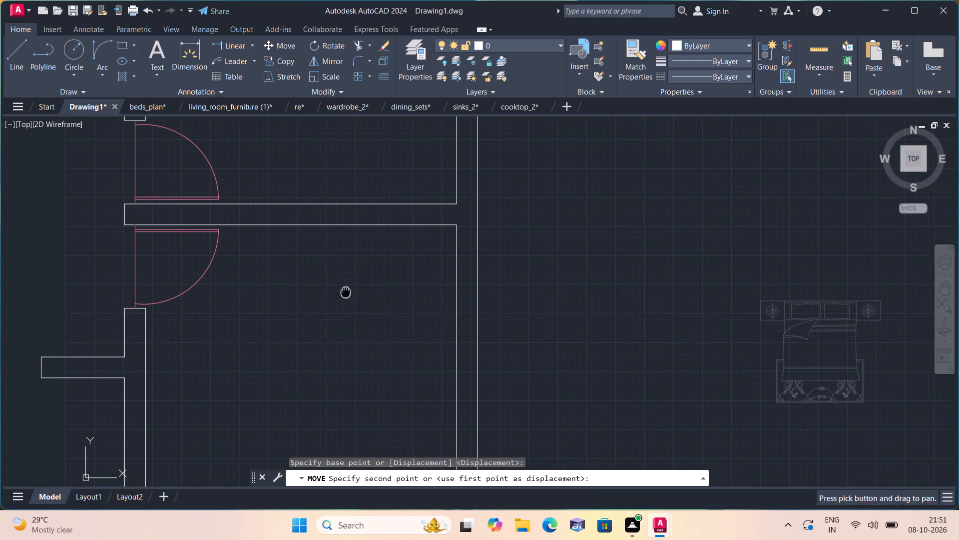
pyautogui.click(364, 278)
# Scale the oversized bed with its headboard at the bottom down to roughly an eighth of its size, about a point inside it.
pyautogui.scroll(-2, 379, 303)
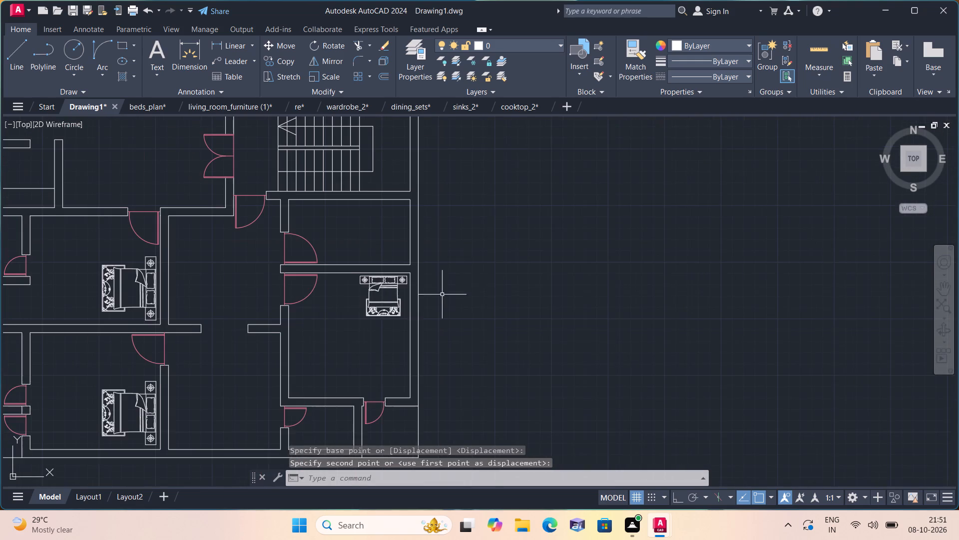
pyautogui.moveTo(462, 276); pyautogui.dragTo(462, 369, button='middle')
pyautogui.middleClick(464, 402)
pyautogui.scroll(-2, 464, 405)
pyautogui.moveTo(494, 348); pyautogui.dragTo(476, 438, button='middle')
pyautogui.scroll(-2, 476, 438)
pyautogui.moveTo(550, 284); pyautogui.dragTo(524, 444, button='middle')
pyautogui.scroll(-3, 524, 444)
pyautogui.scroll(-2, 561, 362)
pyautogui.scroll(1, 643, 342)
pyautogui.moveTo(693, 325); pyautogui.dragTo(692, 305)
pyautogui.click(591, 211)
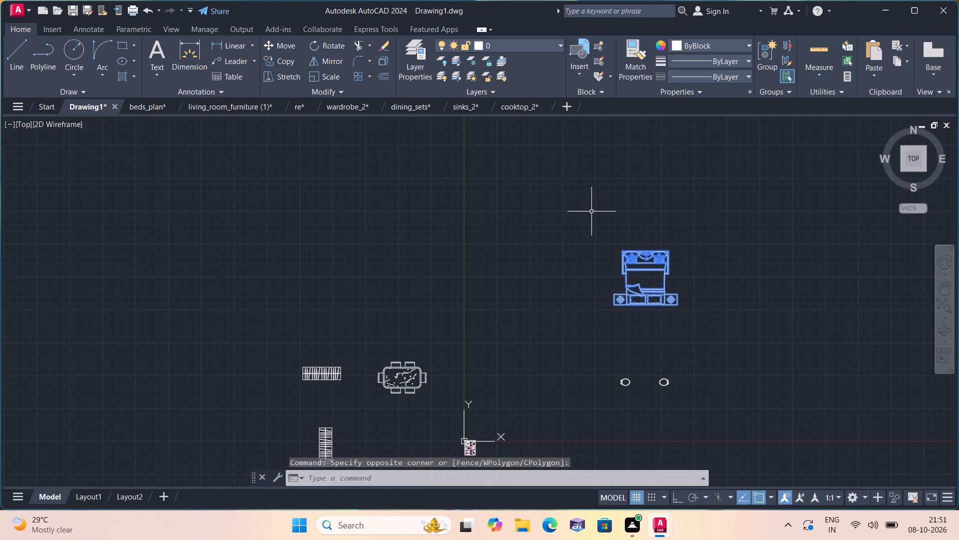
pyautogui.click(327, 70)
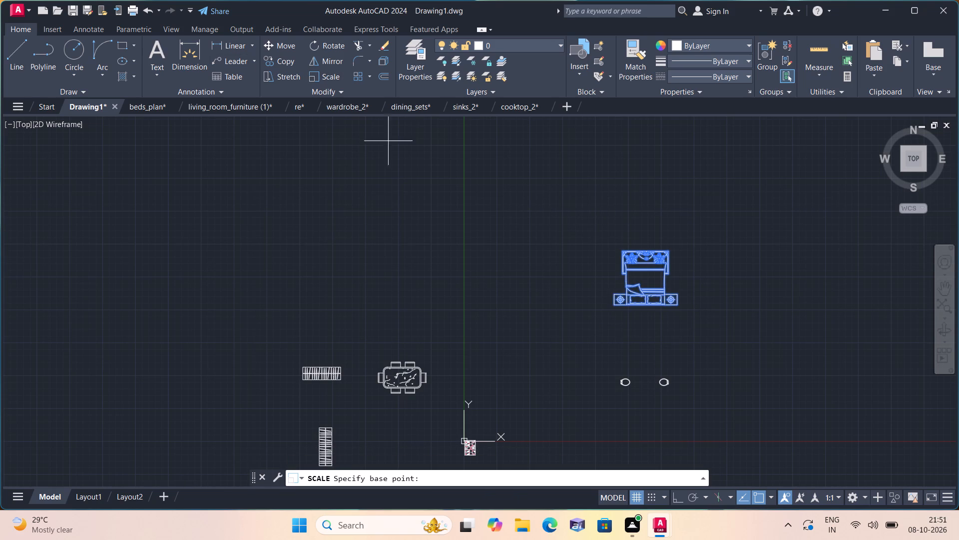
pyautogui.scroll(3, 643, 291)
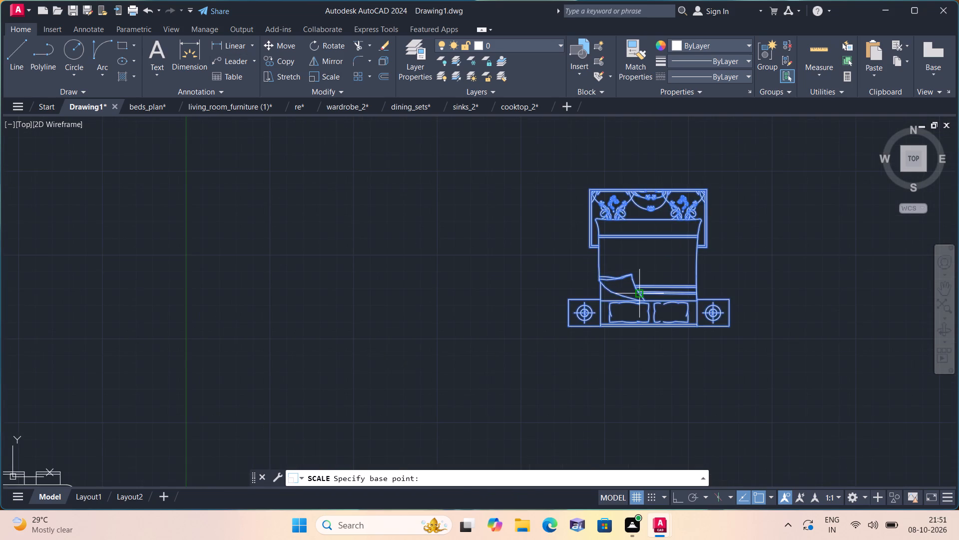
pyautogui.scroll(1, 643, 290)
pyautogui.click(643, 290)
pyautogui.click(651, 289)
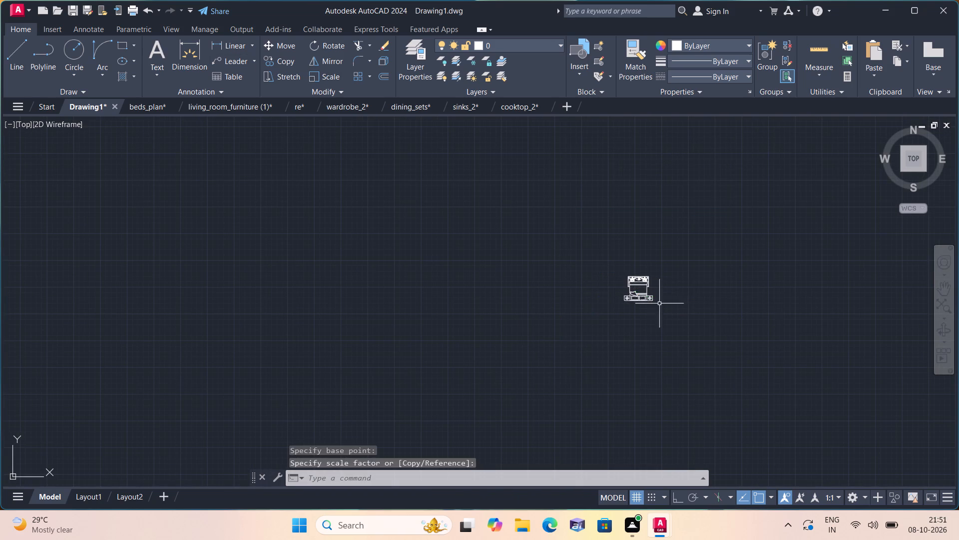
# Move the reduced headboard-down bed into the clear space to the right of the floor plan.
pyautogui.moveTo(668, 318); pyautogui.dragTo(662, 314)
pyautogui.click(598, 256)
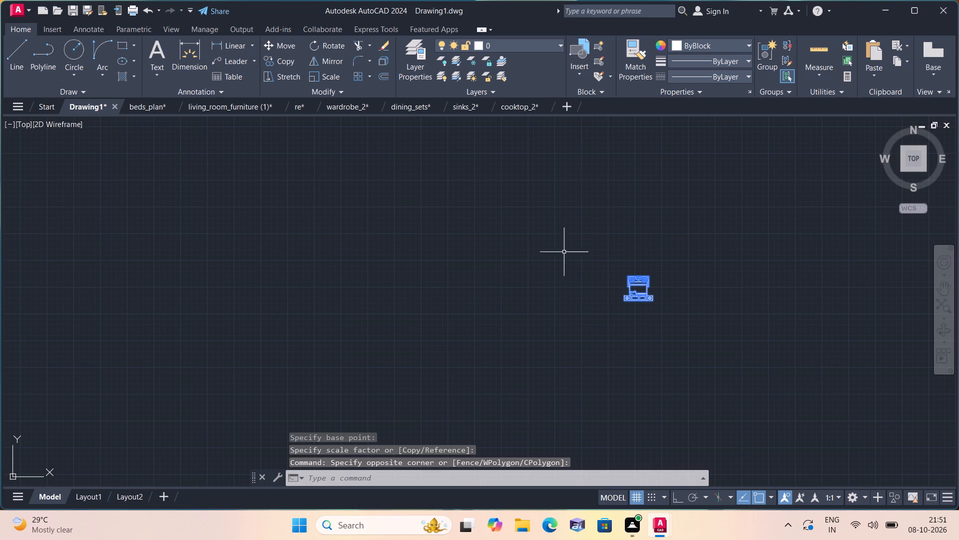
pyautogui.click(282, 44)
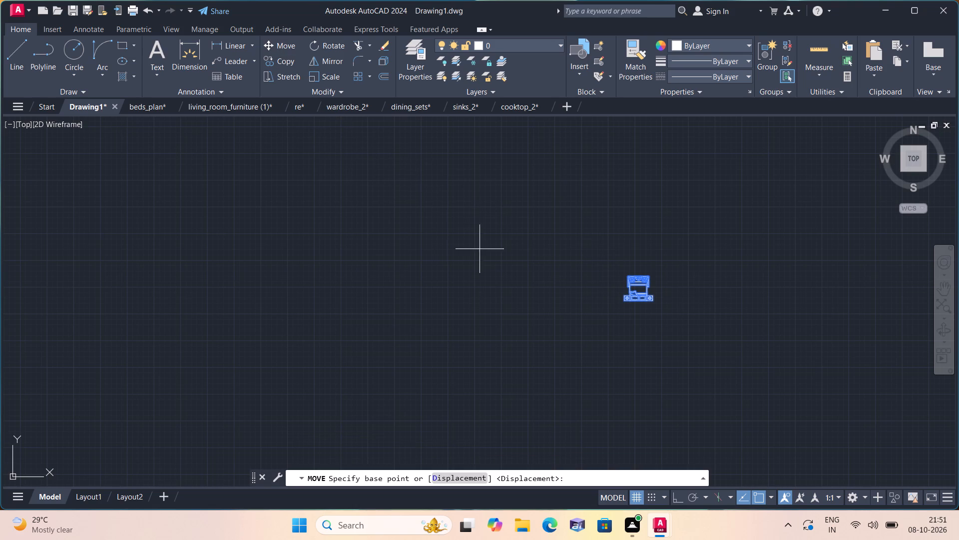
pyautogui.click(631, 284)
pyautogui.scroll(-1, 554, 296)
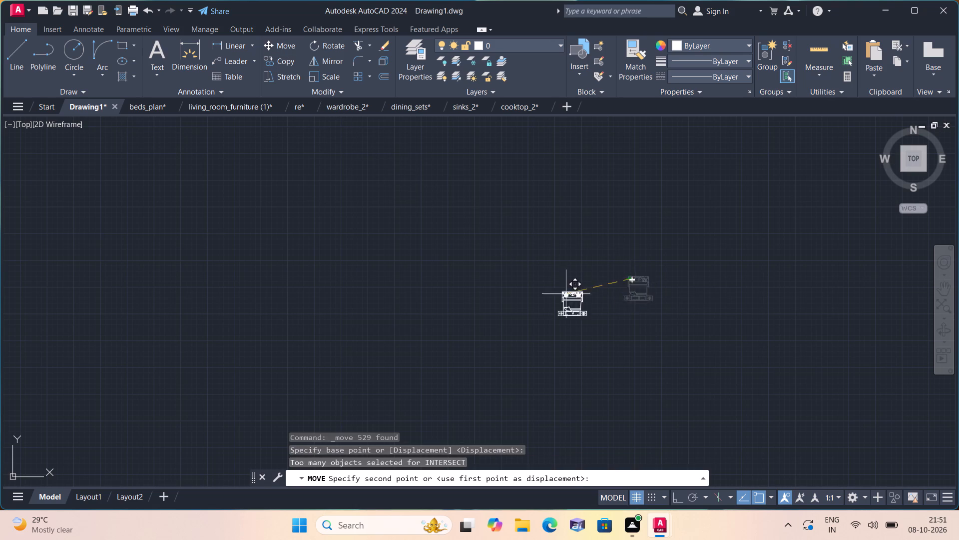
pyautogui.moveTo(486, 338); pyautogui.dragTo(603, 121, button='middle')
pyautogui.scroll(-1, 479, 332)
pyautogui.scroll(3, 412, 326)
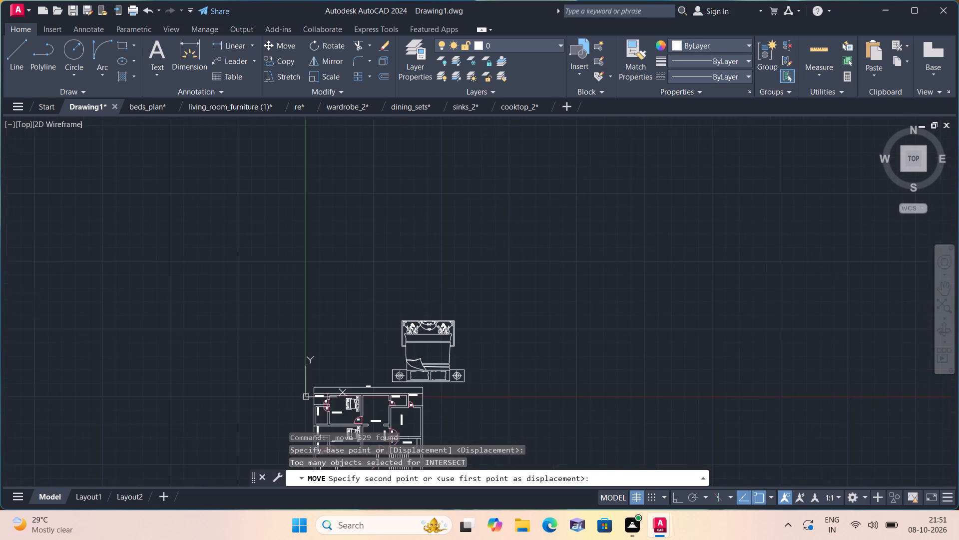
pyautogui.scroll(1, 412, 326)
pyautogui.moveTo(409, 330); pyautogui.dragTo(382, 146, button='middle')
pyautogui.click(531, 248)
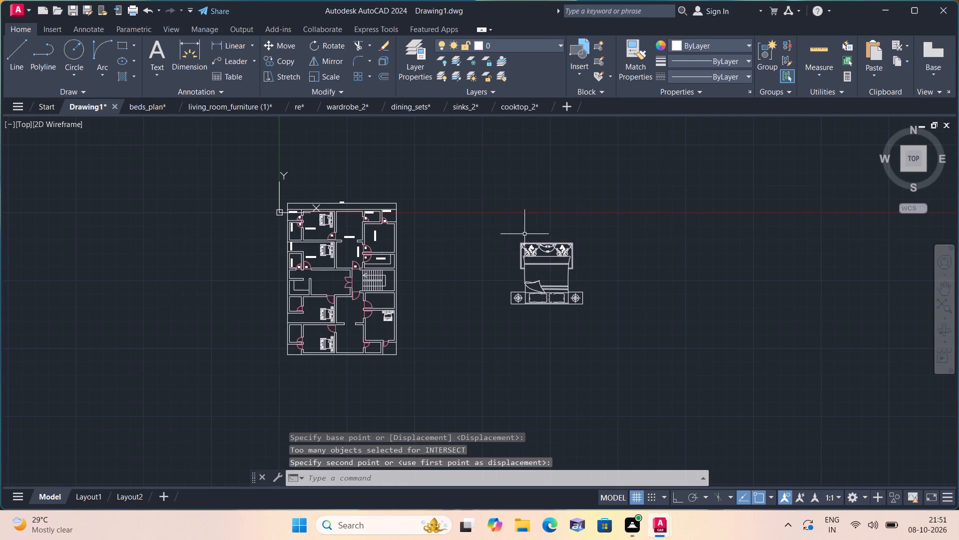
# Scale the headboard-down bed again, to a bit over a quarter of its size, about a point inside the bed.
pyautogui.click(489, 216)
pyautogui.click(650, 359)
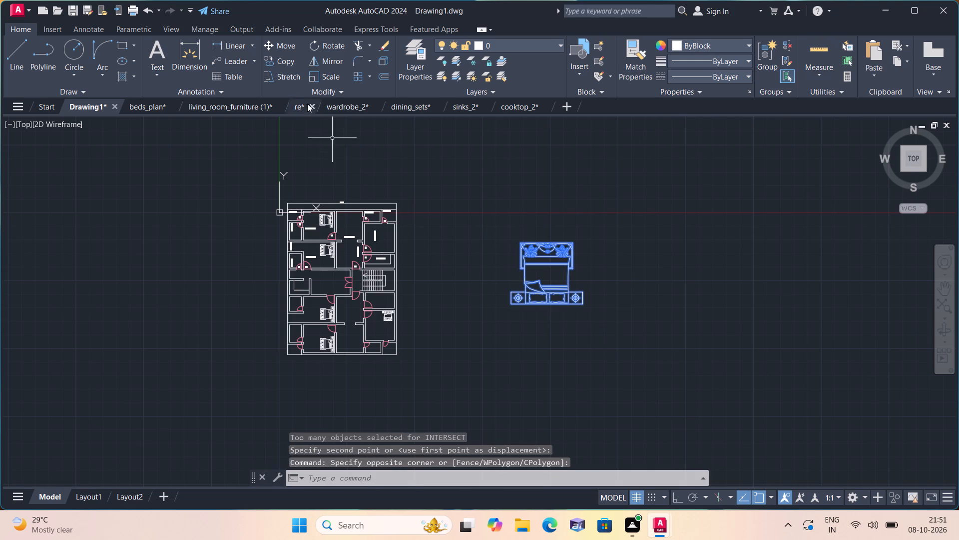
pyautogui.click(325, 74)
pyautogui.scroll(2, 558, 276)
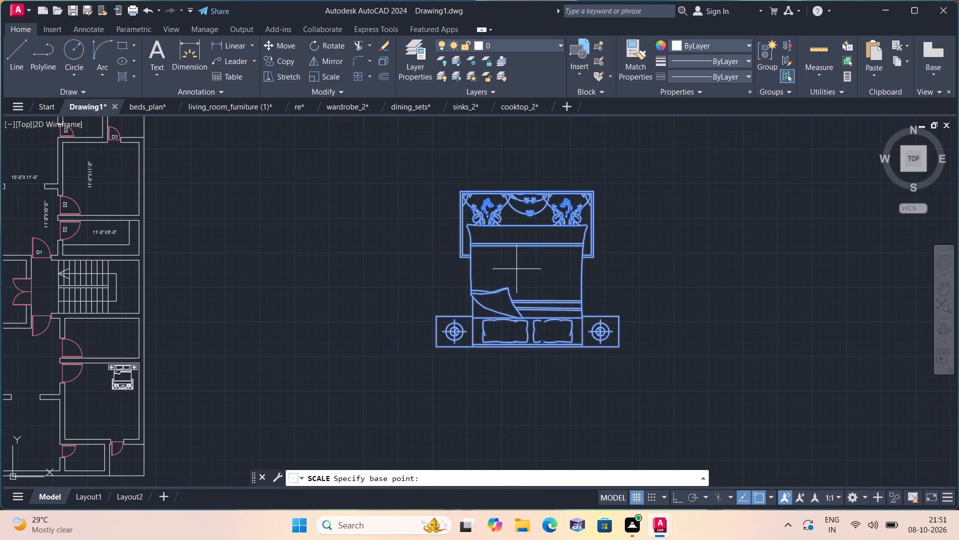
pyautogui.click(513, 267)
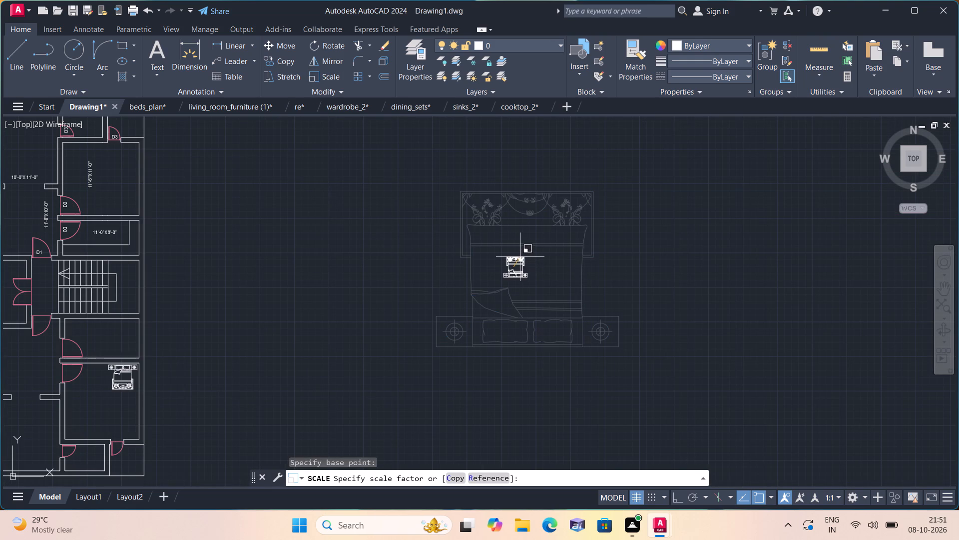
pyautogui.click(521, 251)
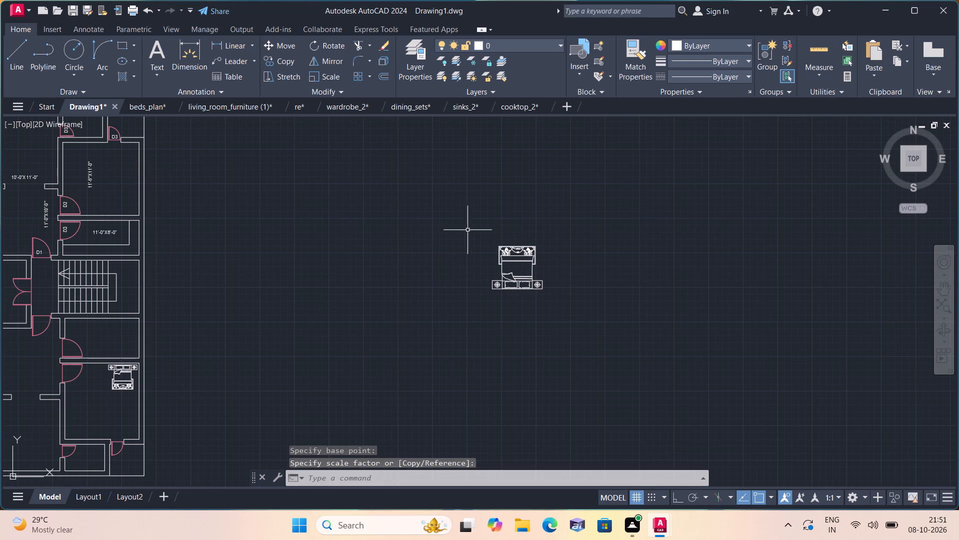
# Move the twice-reduced headboard-down bed into the clear space just outside the 11'-6"X11'-0" bedroom's right-hand outer wall.
pyautogui.moveTo(437, 217); pyautogui.dragTo(458, 236)
pyautogui.click(666, 329)
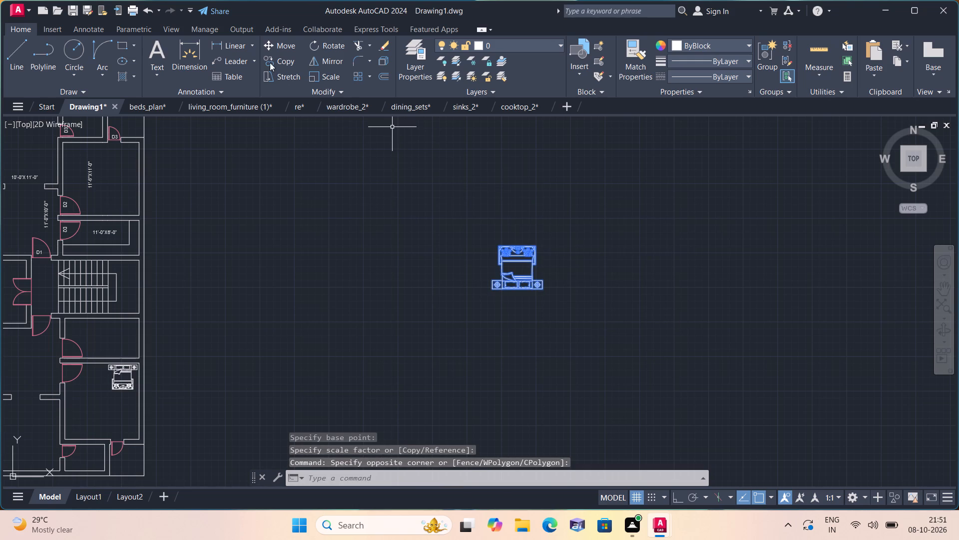
pyautogui.click(286, 46)
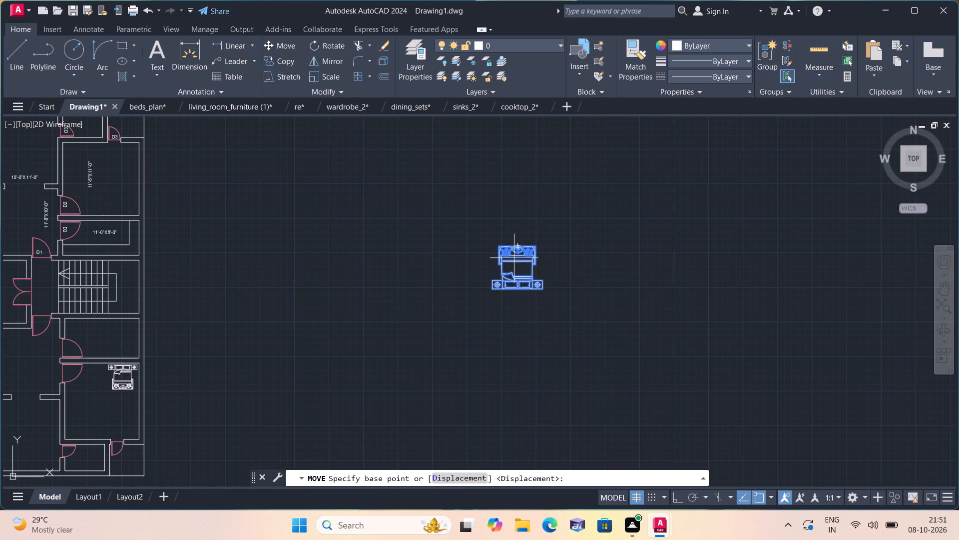
pyautogui.click(514, 258)
pyautogui.scroll(-1, 475, 297)
pyautogui.moveTo(396, 326); pyautogui.dragTo(616, 335, button='middle')
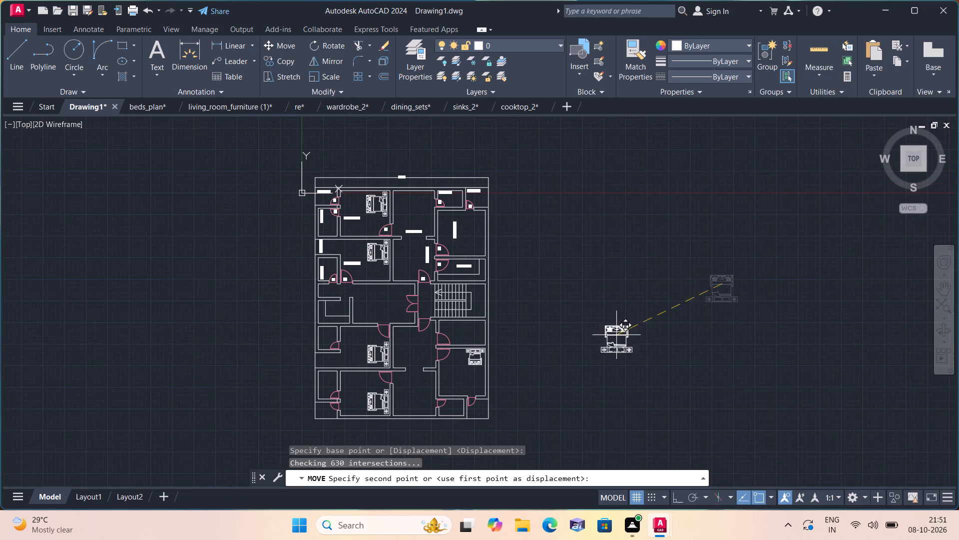
pyautogui.scroll(3, 469, 226)
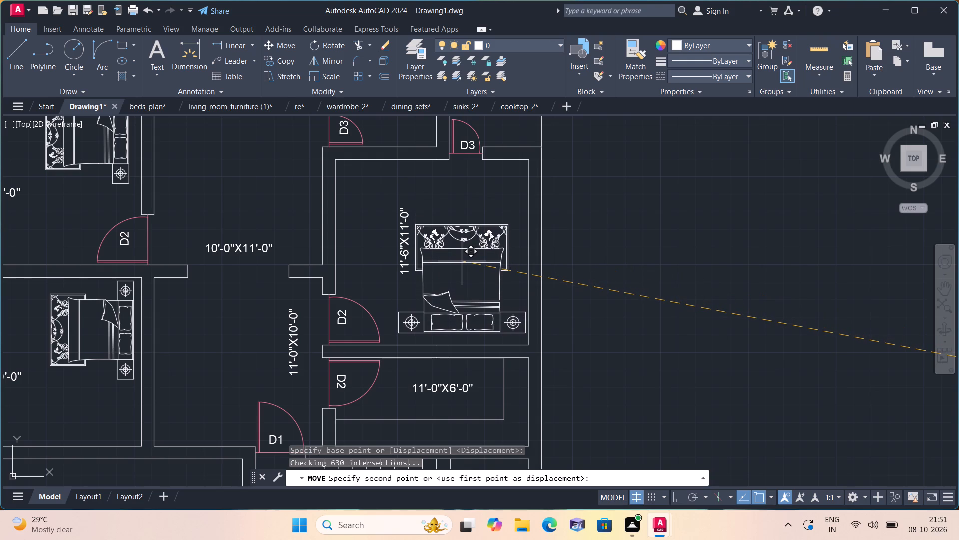
pyautogui.scroll(1, 462, 261)
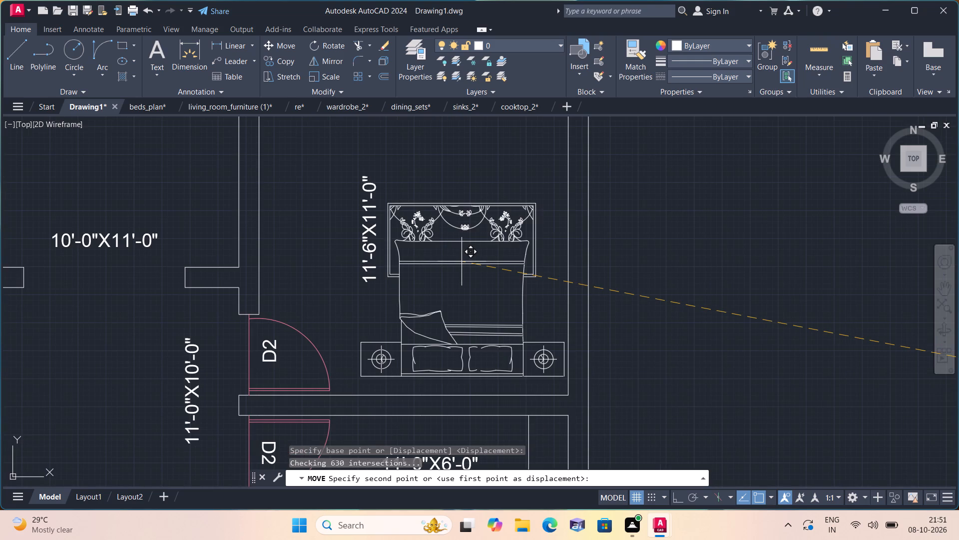
pyautogui.scroll(-1, 462, 261)
pyautogui.click(667, 265)
# Scale the headboard-down bed to about four fifths of its size, about a point inside the bed.
pyautogui.moveTo(763, 361); pyautogui.dragTo(748, 340)
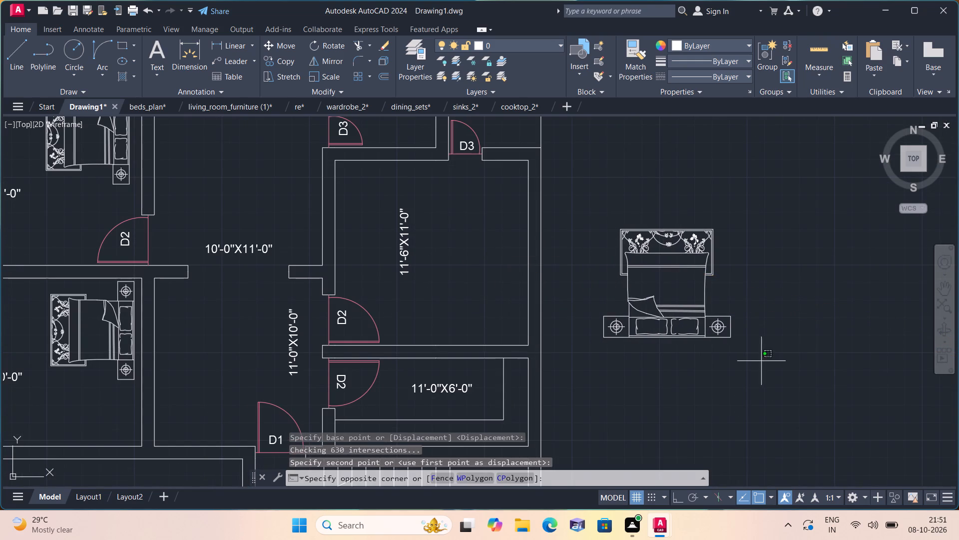
pyautogui.click(582, 205)
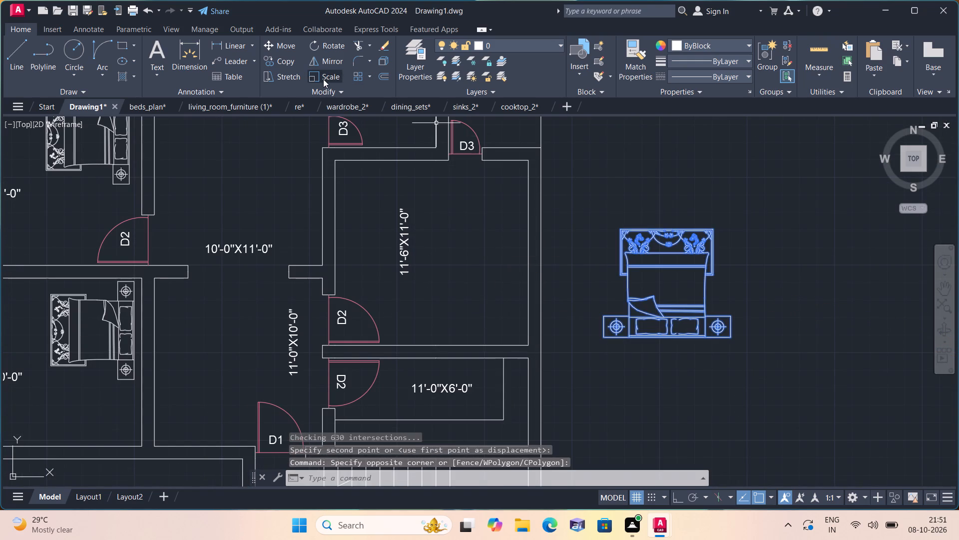
pyautogui.click(323, 75)
pyautogui.click(657, 285)
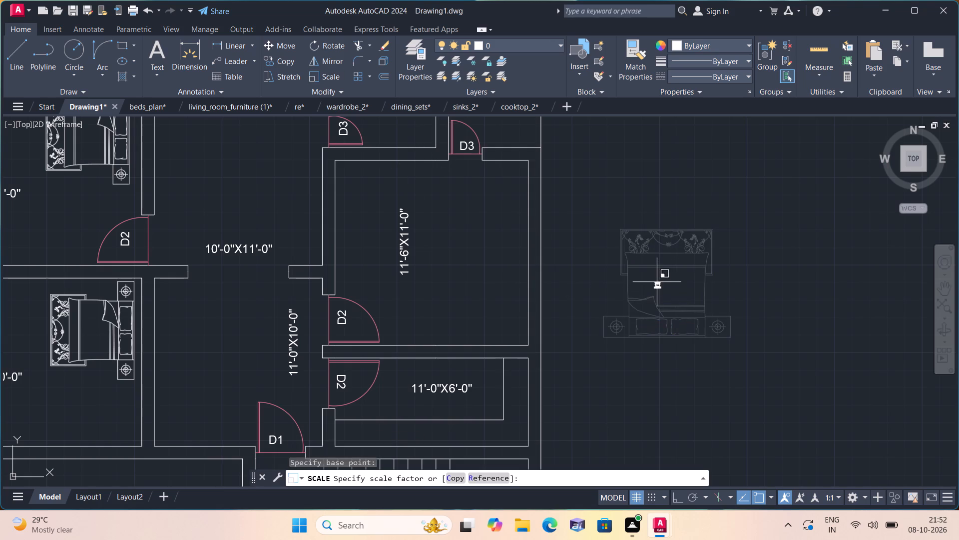
pyautogui.click(662, 238)
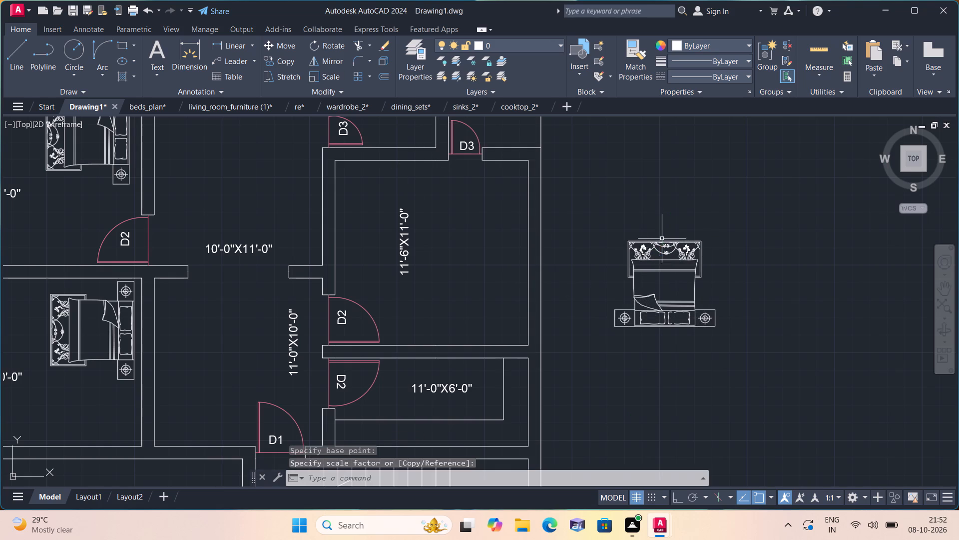
# Move the headboard-down bed into the 11'-6"X11'-0" bedroom, headboard near the lower wall and close to the right-hand wall.
pyautogui.click(756, 346)
pyautogui.click(580, 209)
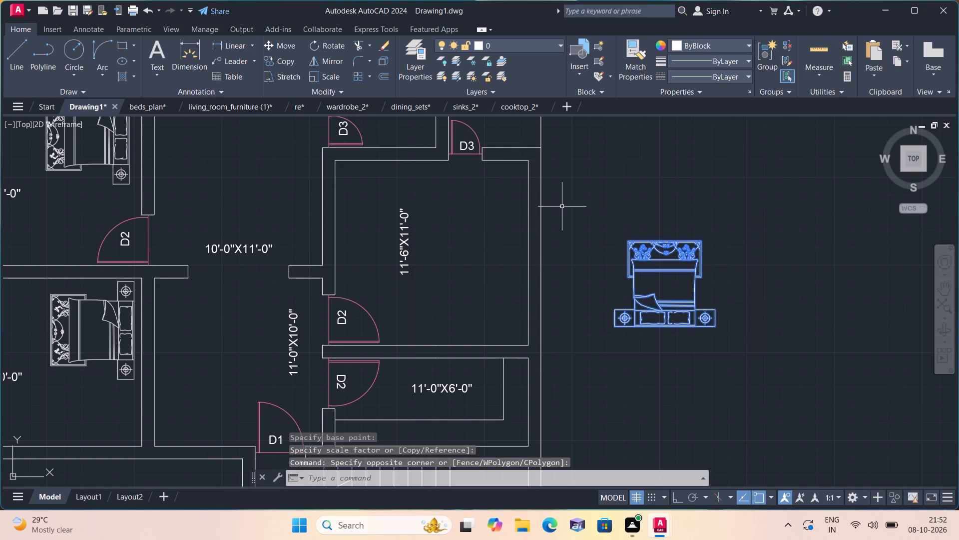
pyautogui.click(282, 47)
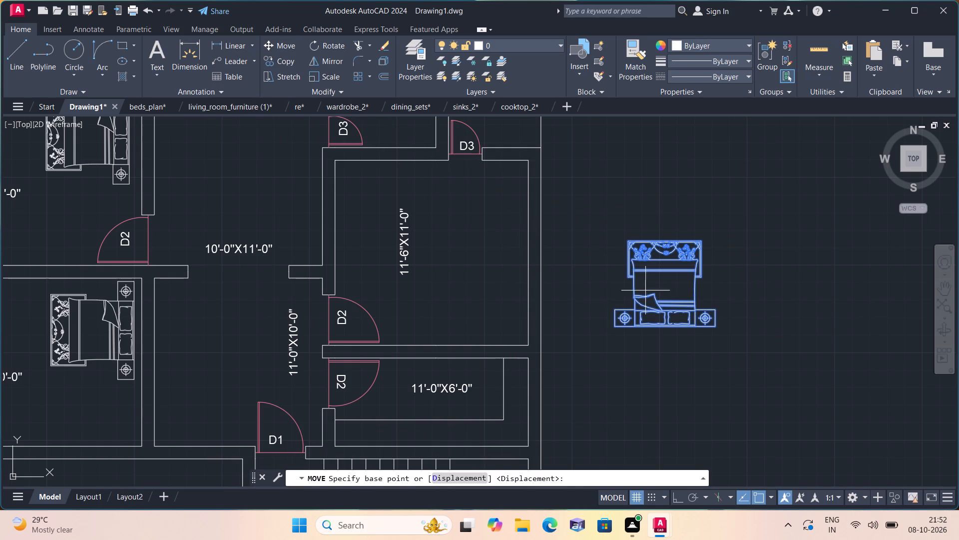
pyautogui.click(671, 281)
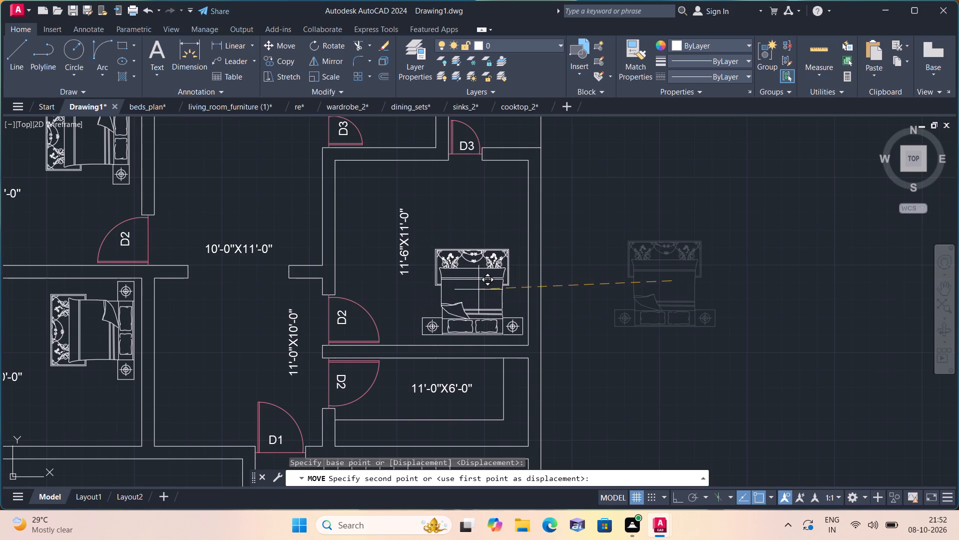
pyautogui.click(480, 291)
# Scale the oversized vertical wardrobe left of the floor plan to roughly a seventh of its size, about a point inside it.
pyautogui.scroll(-1, 477, 293)
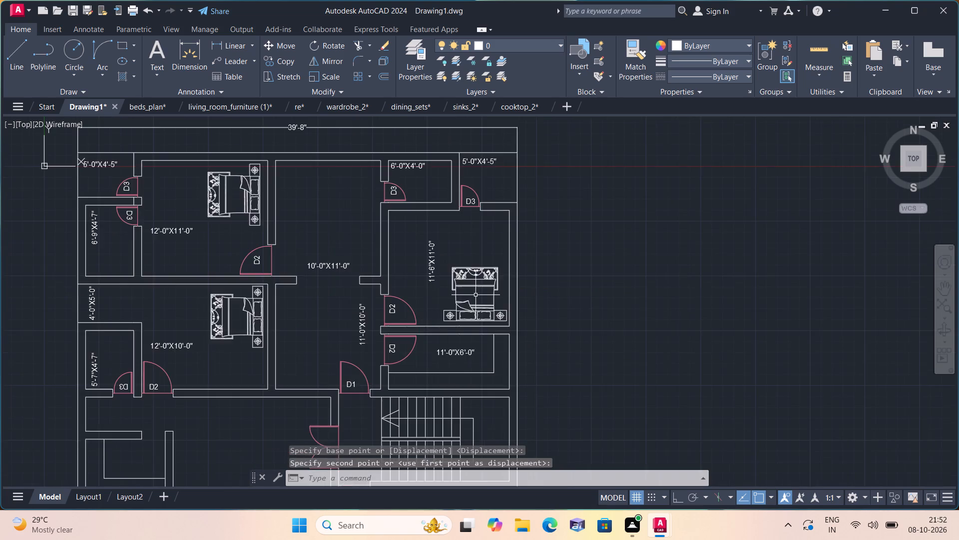
pyautogui.scroll(-2, 468, 298)
pyautogui.moveTo(461, 319); pyautogui.dragTo(449, 312, button='middle')
pyautogui.scroll(-4, 449, 312)
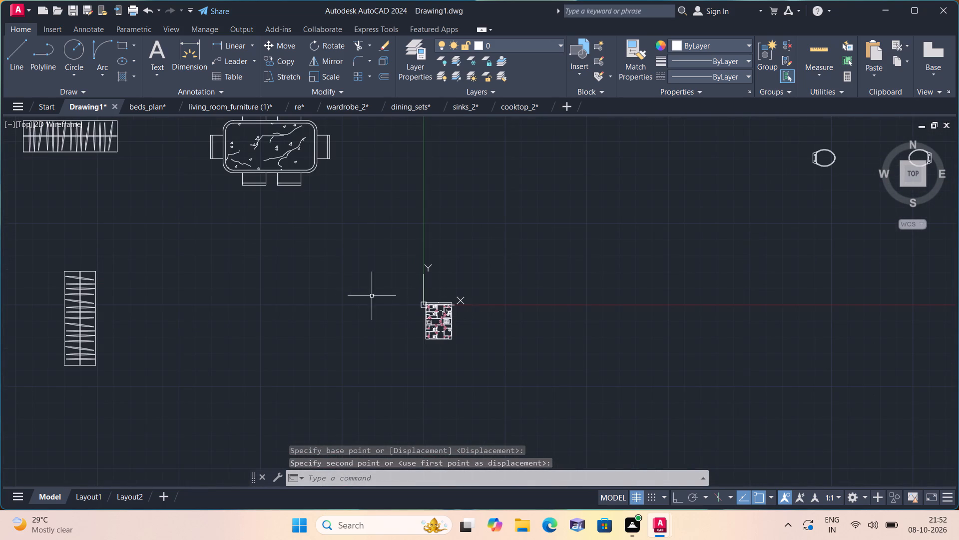
pyautogui.moveTo(233, 292); pyautogui.dragTo(306, 326, button='middle')
pyautogui.click(67, 271)
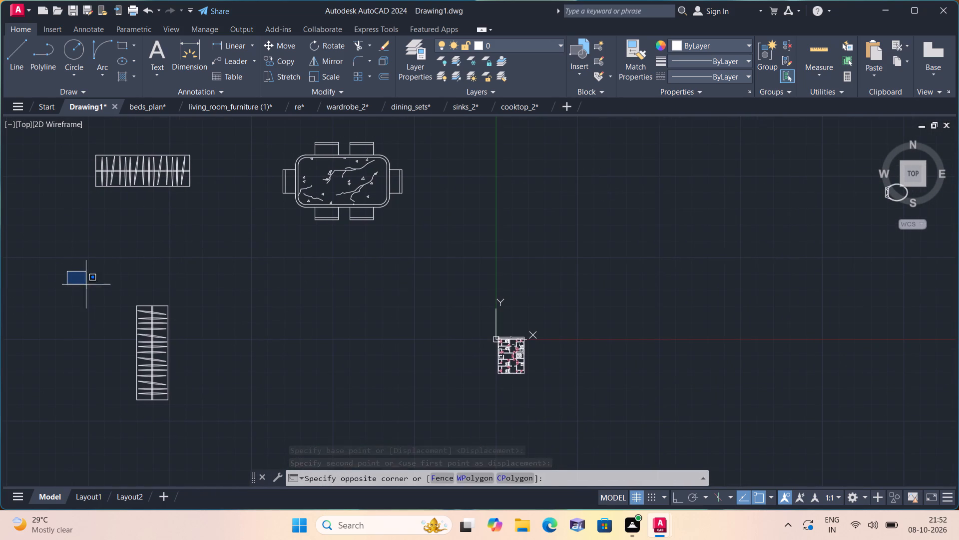
pyautogui.click(225, 411)
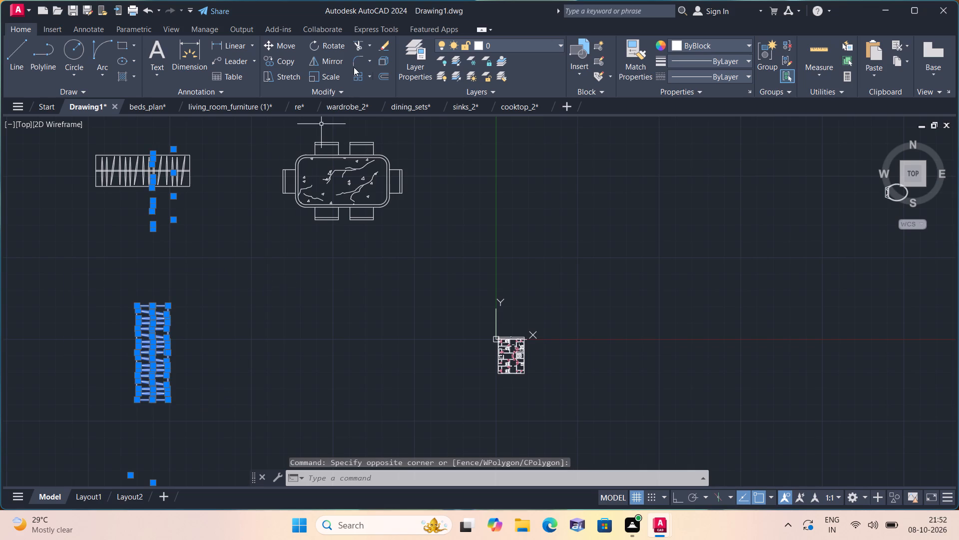
pyautogui.click(326, 75)
pyautogui.scroll(2, 111, 377)
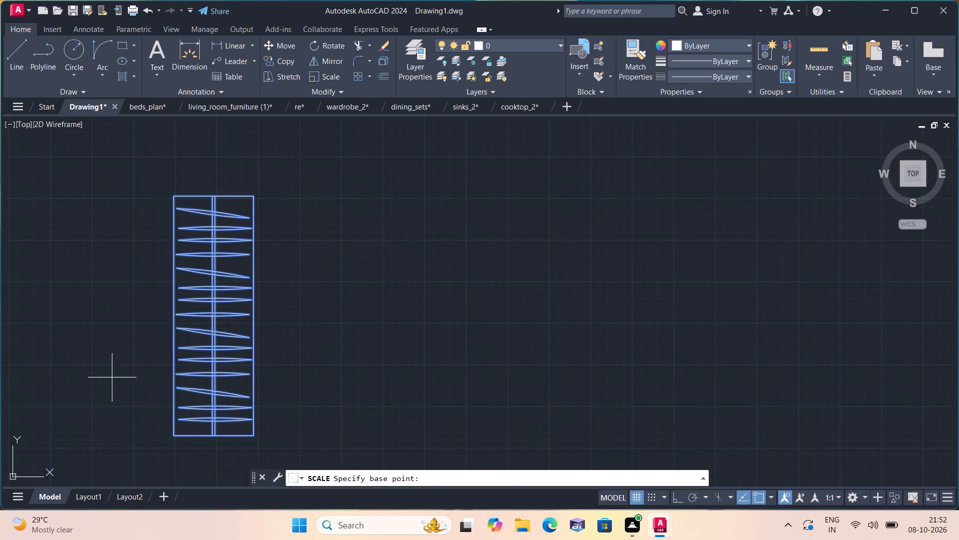
pyautogui.click(188, 365)
pyautogui.click(197, 344)
# Move the reduced vertical wardrobe by its top-left corner into the clear space to the right of the floor plan.
pyautogui.moveTo(150, 311); pyautogui.dragTo(150, 312)
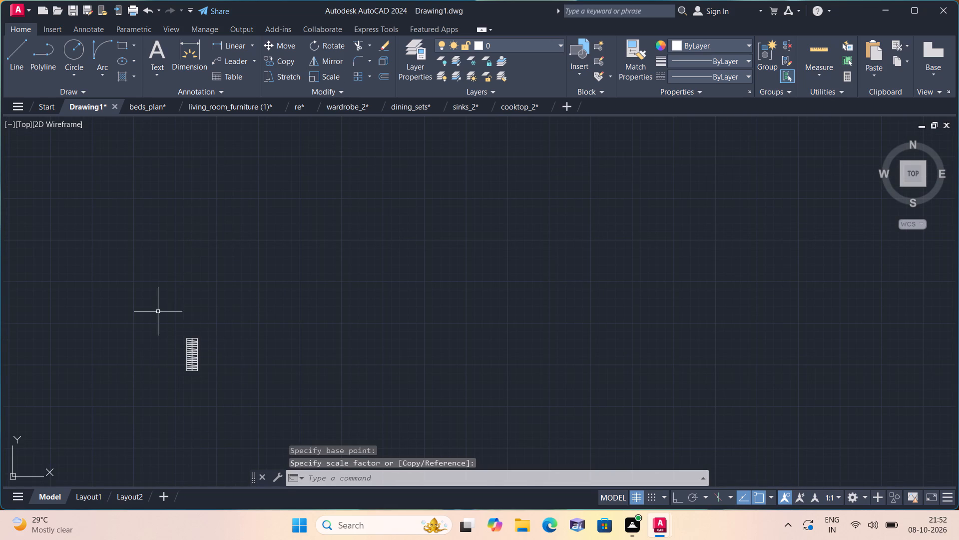
pyautogui.moveTo(150, 312); pyautogui.dragTo(154, 323)
pyautogui.click(236, 406)
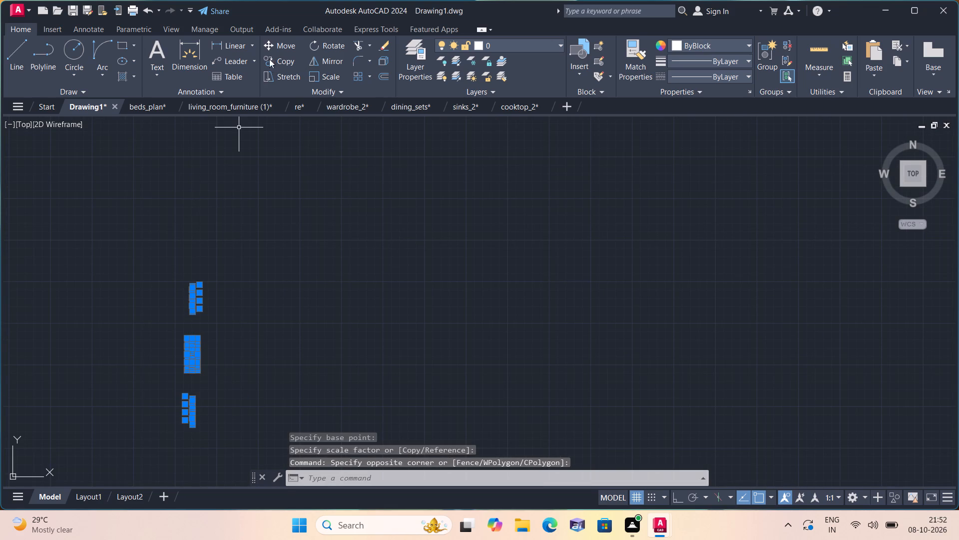
pyautogui.click(273, 41)
pyautogui.scroll(2, 179, 332)
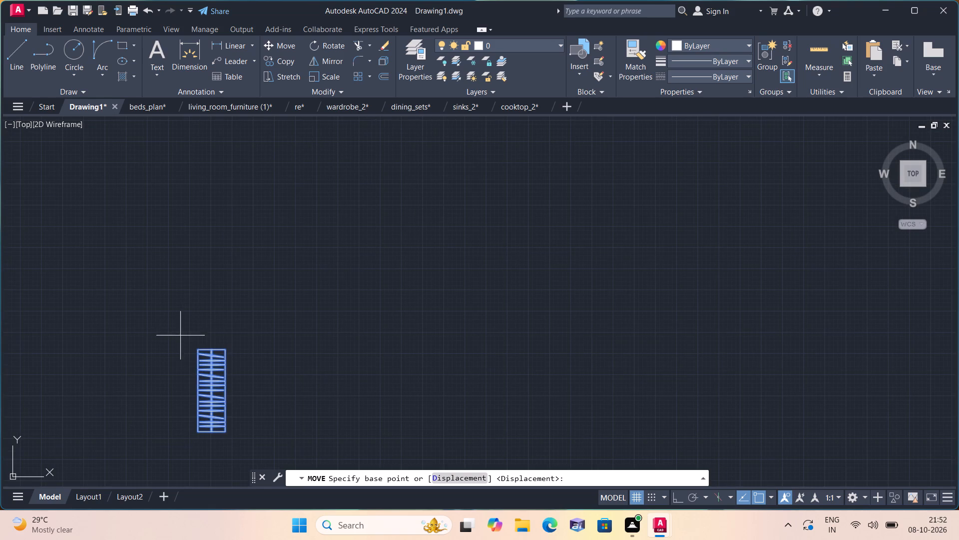
pyautogui.click(197, 347)
pyautogui.scroll(-3, 203, 338)
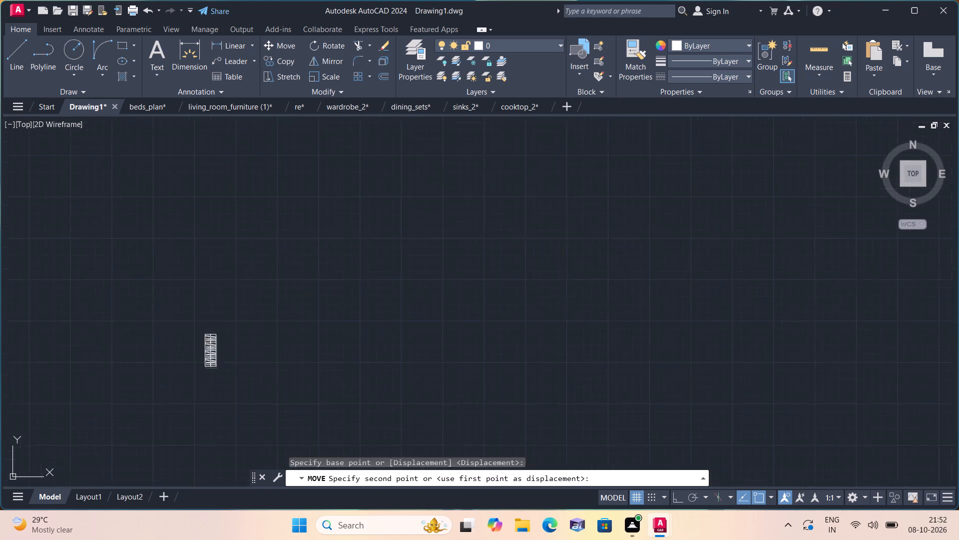
pyautogui.scroll(-1, 469, 276)
pyautogui.moveTo(470, 273); pyautogui.dragTo(116, 318, button='middle')
pyautogui.scroll(4, 320, 331)
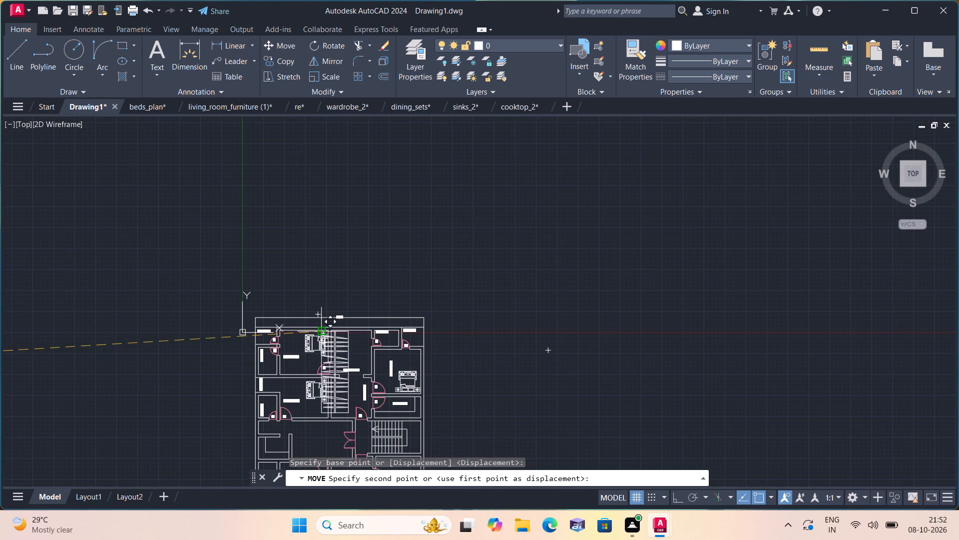
pyautogui.moveTo(355, 351); pyautogui.dragTo(314, 294, button='middle')
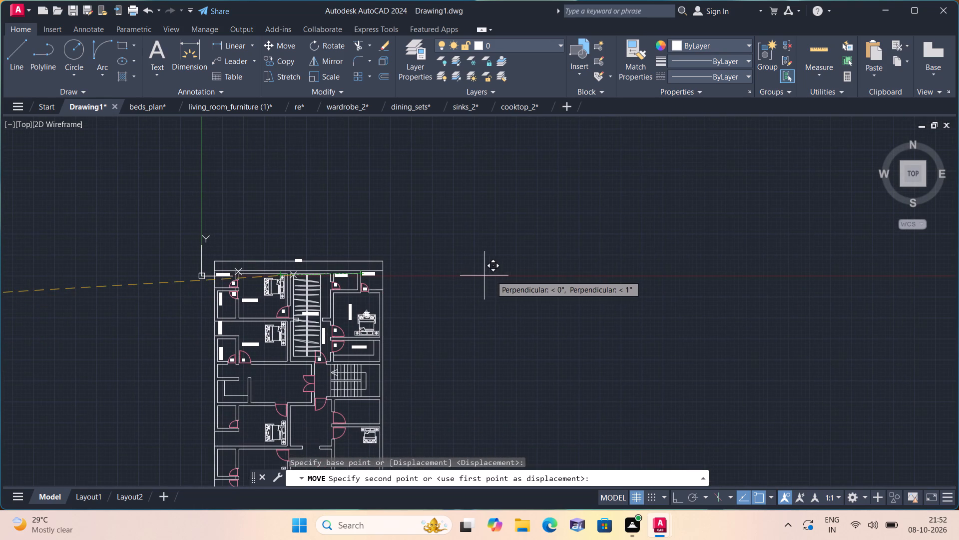
pyautogui.click(479, 283)
# Scale the vertical wardrobe again to roughly 15% of its size, about a point inside it.
pyautogui.click(456, 268)
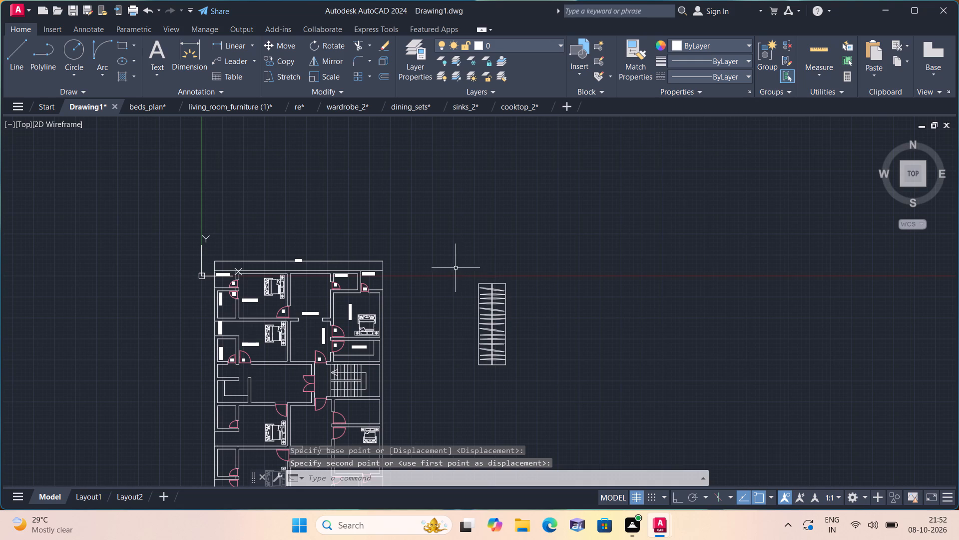
pyautogui.click(549, 381)
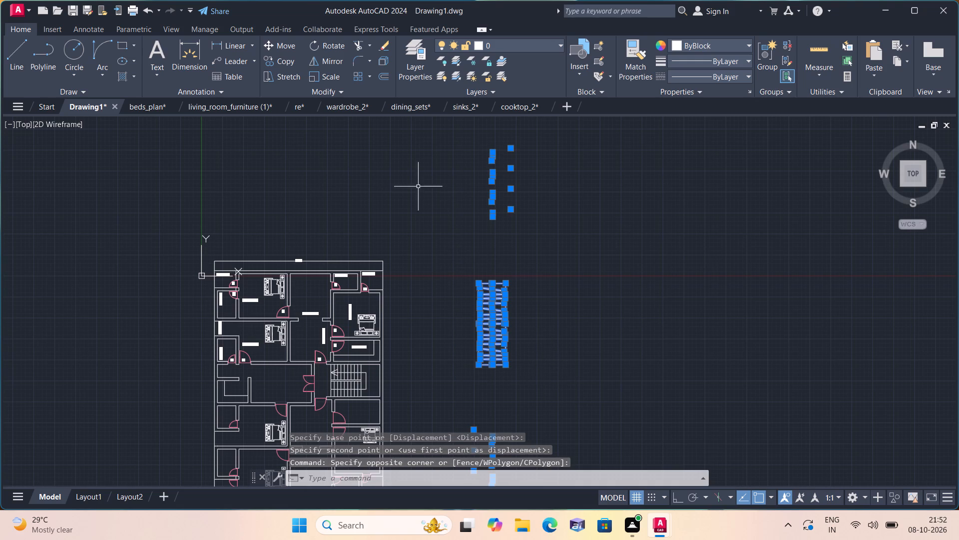
pyautogui.click(335, 77)
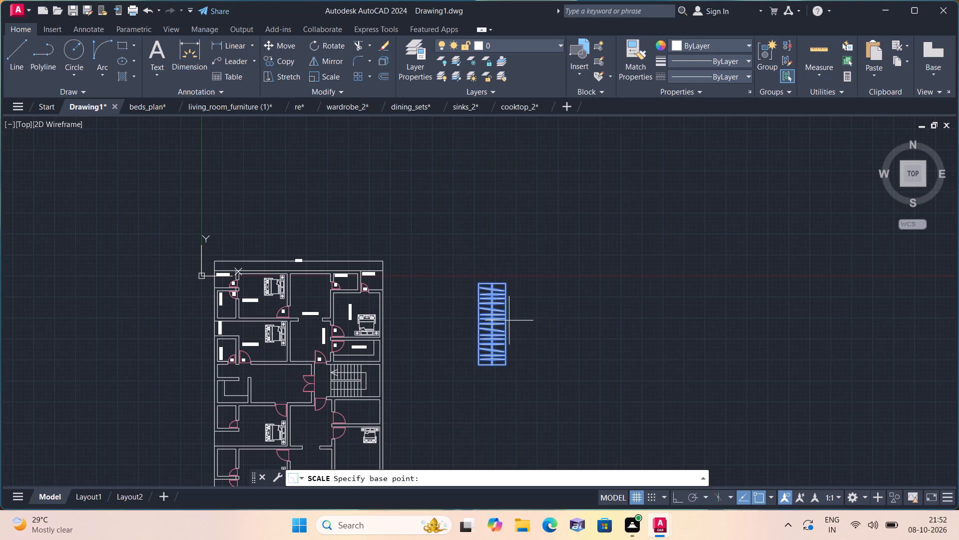
pyautogui.scroll(2, 492, 337)
pyautogui.click(491, 335)
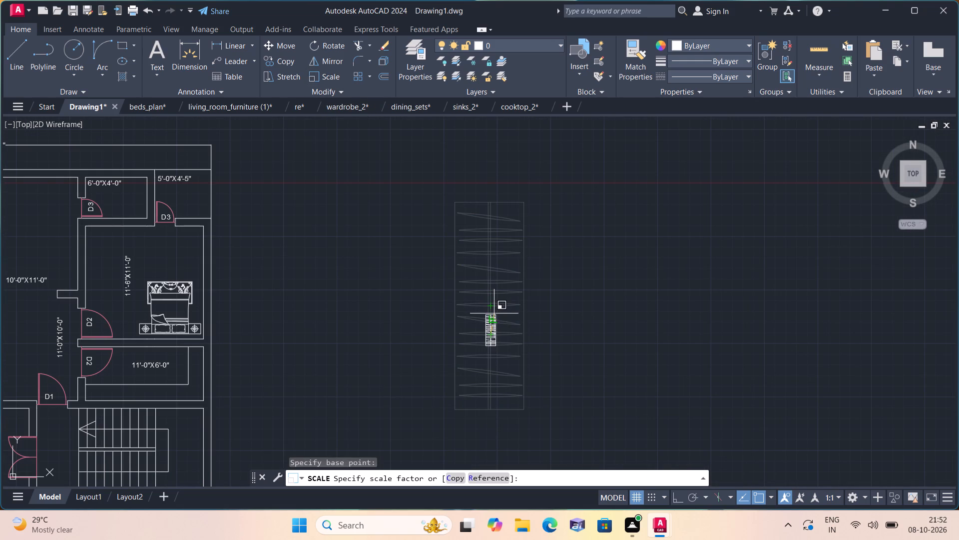
pyautogui.click(494, 314)
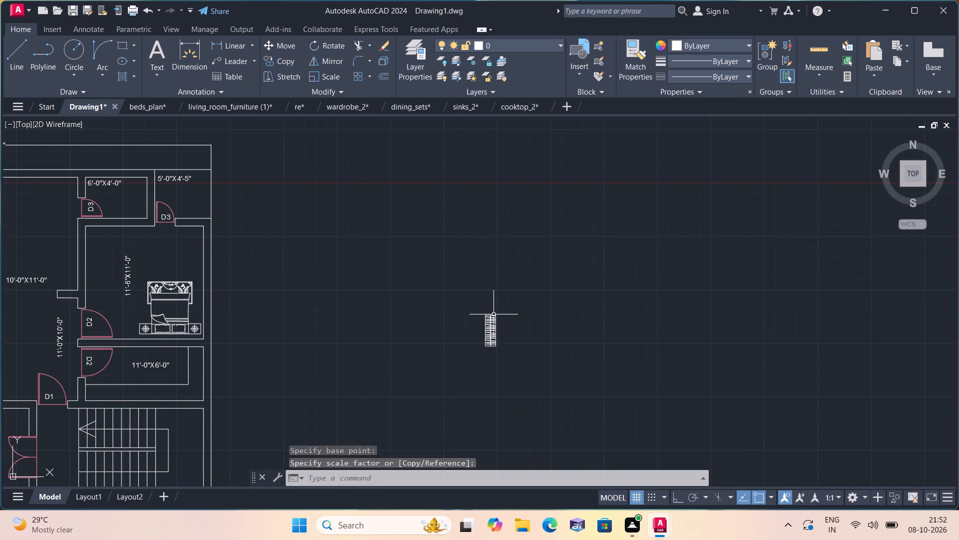
# Copy the small vertical wardrobe by its top-left corner into the clear space just outside the 11'-6"X11'-0" bedroom's right-hand wall.
pyautogui.click(471, 300)
pyautogui.click(571, 395)
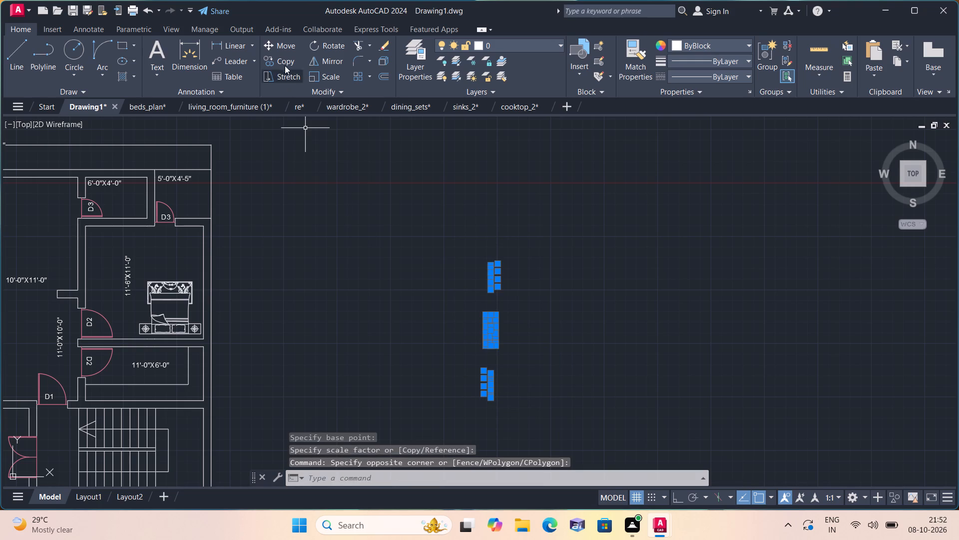
pyautogui.click(285, 61)
pyautogui.scroll(3, 479, 318)
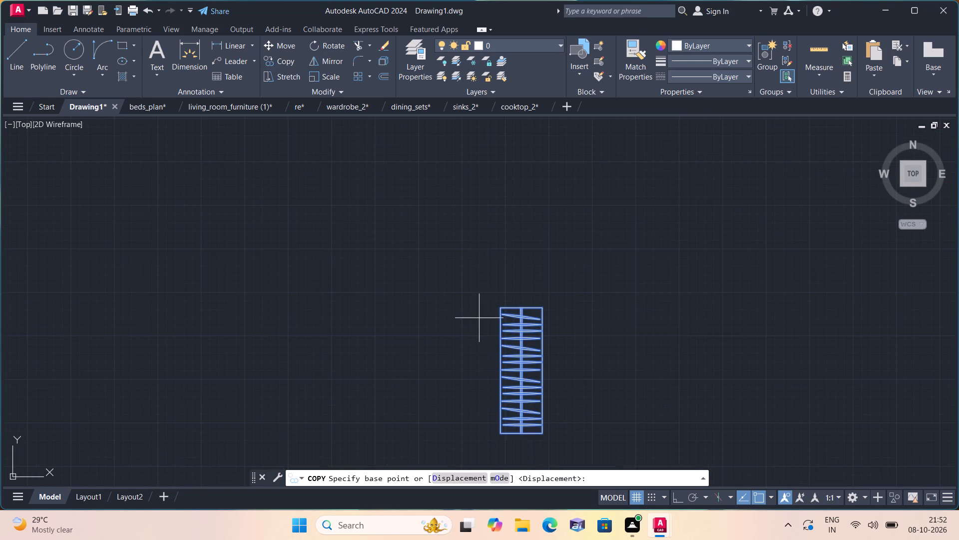
pyautogui.scroll(1, 479, 316)
pyautogui.click(511, 303)
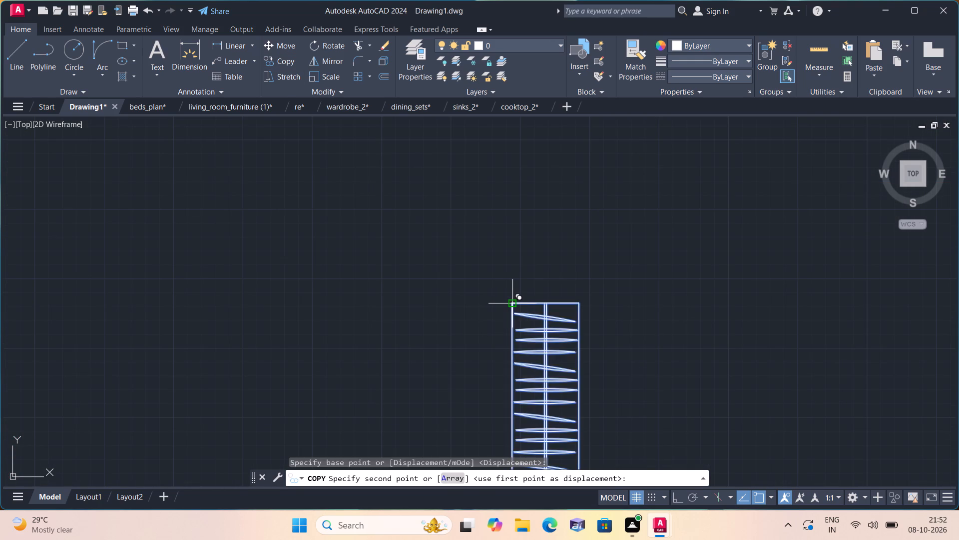
pyautogui.scroll(-1, 511, 303)
pyautogui.moveTo(435, 275); pyautogui.dragTo(581, 352, button='middle')
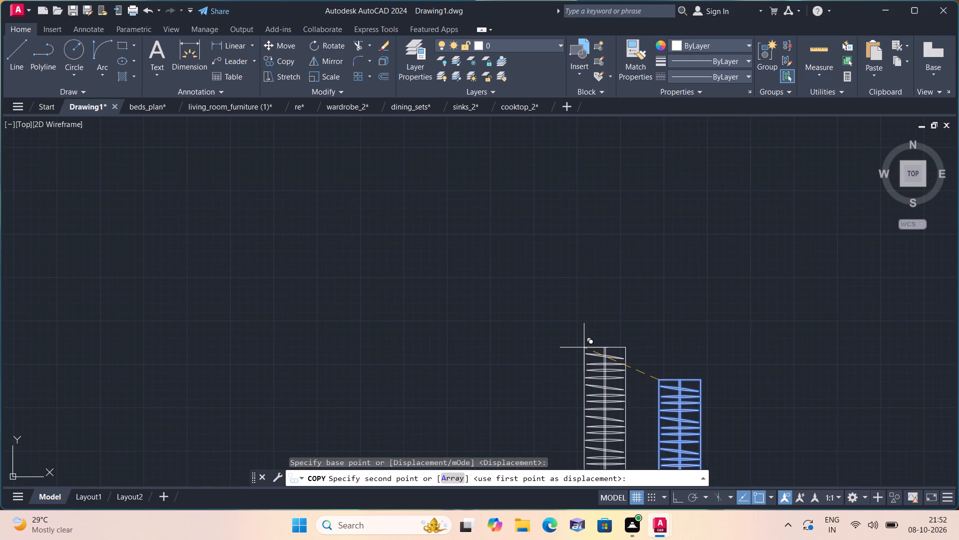
pyautogui.scroll(-3, 423, 318)
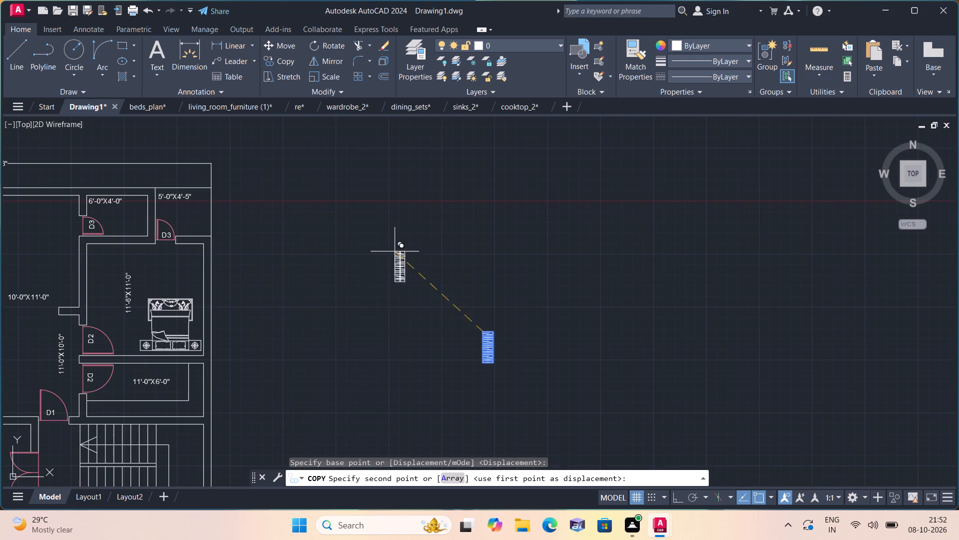
pyautogui.scroll(2, 105, 257)
pyautogui.moveTo(103, 257); pyautogui.dragTo(357, 260, button='middle')
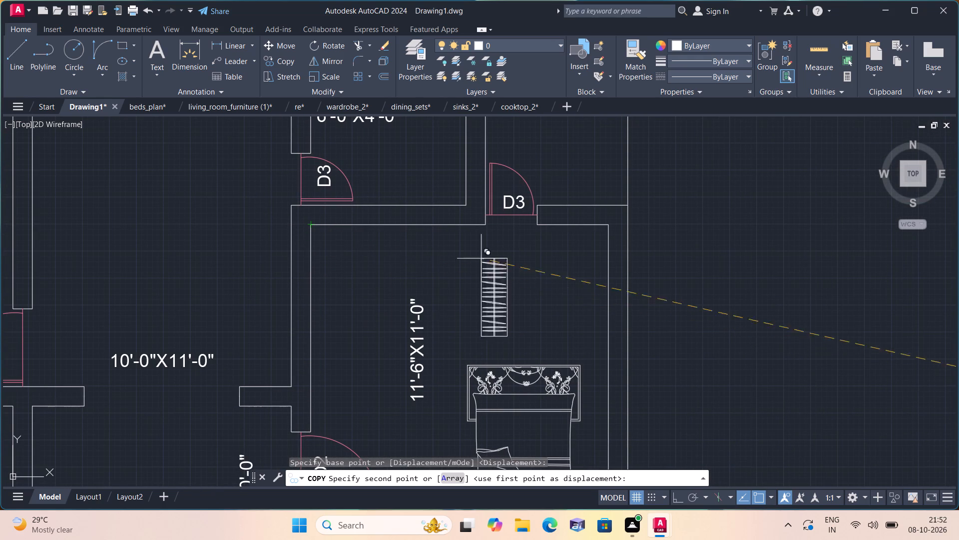
pyautogui.scroll(-1, 665, 248)
pyautogui.moveTo(662, 248); pyautogui.dragTo(544, 207, button='middle')
pyautogui.click(656, 243)
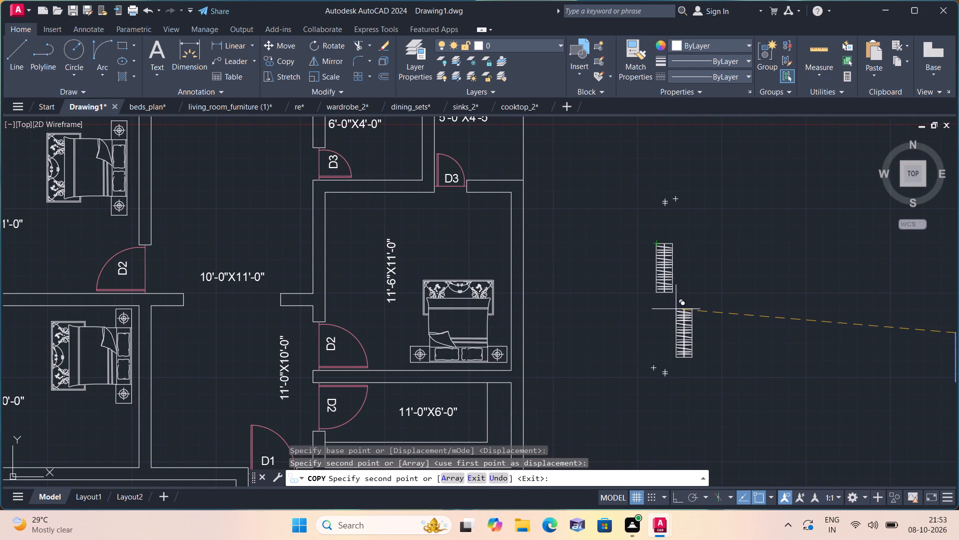
pyautogui.press('Escape')
# Scale the copied wardrobe beside the floor plan up to roughly 2.4 times its size, about a point inside it.
pyautogui.moveTo(676, 312); pyautogui.dragTo(674, 306)
pyautogui.click(616, 208)
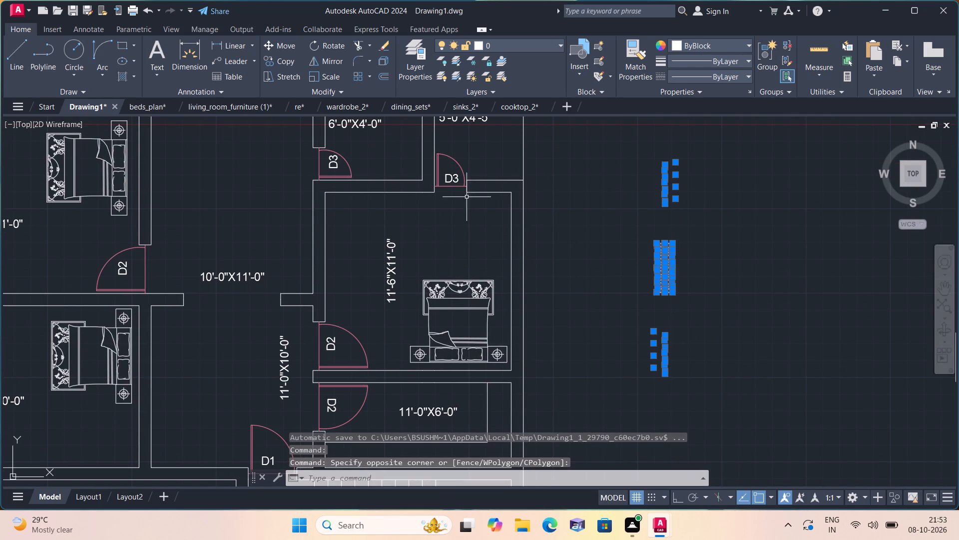
pyautogui.click(327, 77)
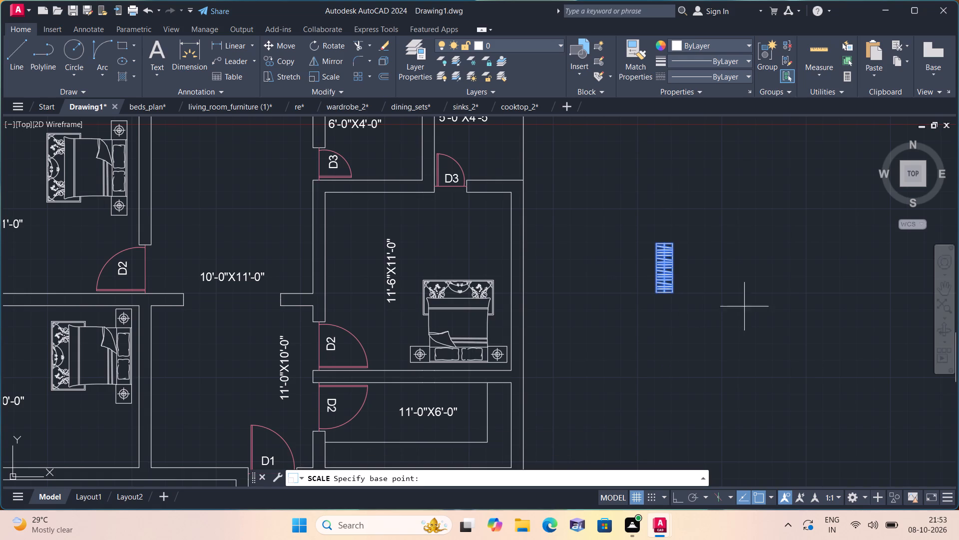
pyautogui.click(670, 270)
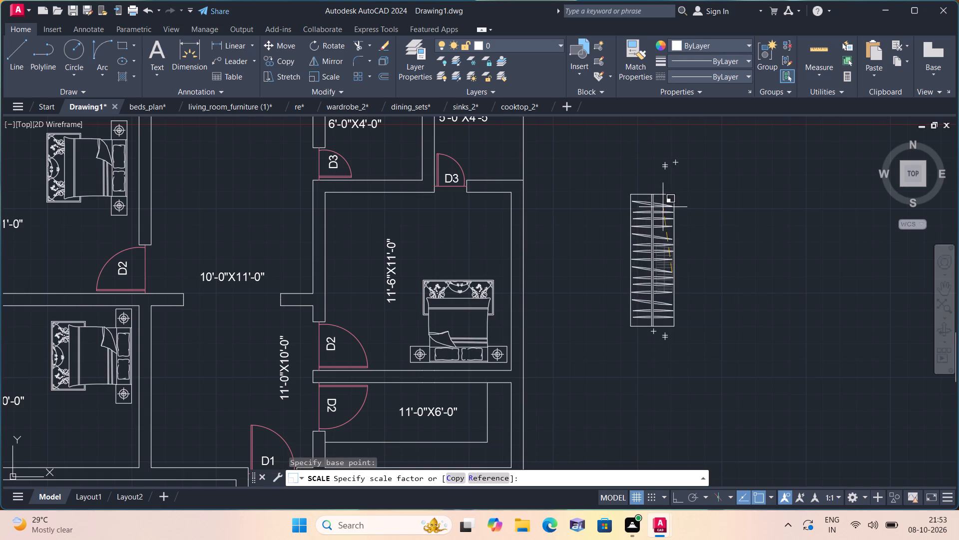
pyautogui.click(663, 214)
# Move the enlarged wardrobe by its top-left corner onto the upper-left inside corner of the 11'-6"X11'-0" bedroom.
pyautogui.moveTo(719, 349); pyautogui.dragTo(708, 335)
pyautogui.click(607, 185)
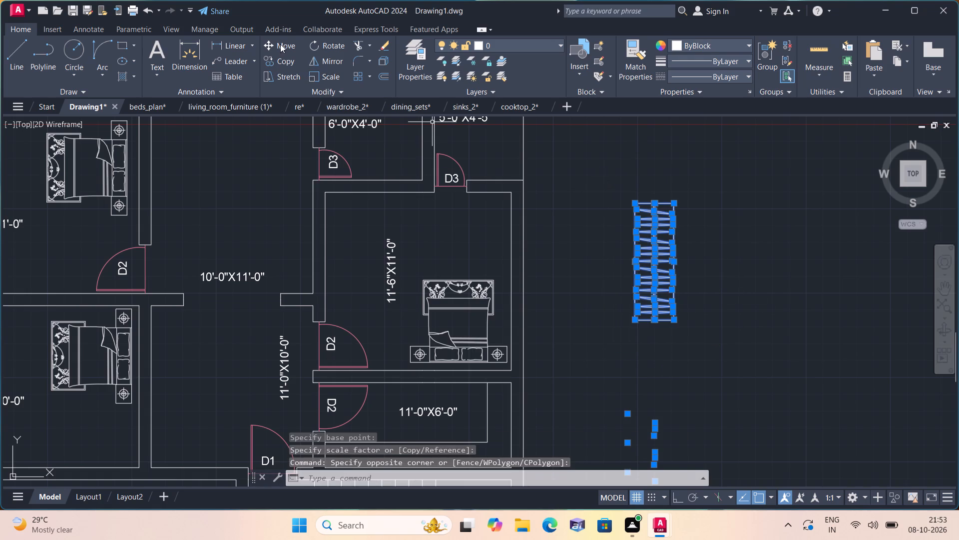
pyautogui.click(280, 43)
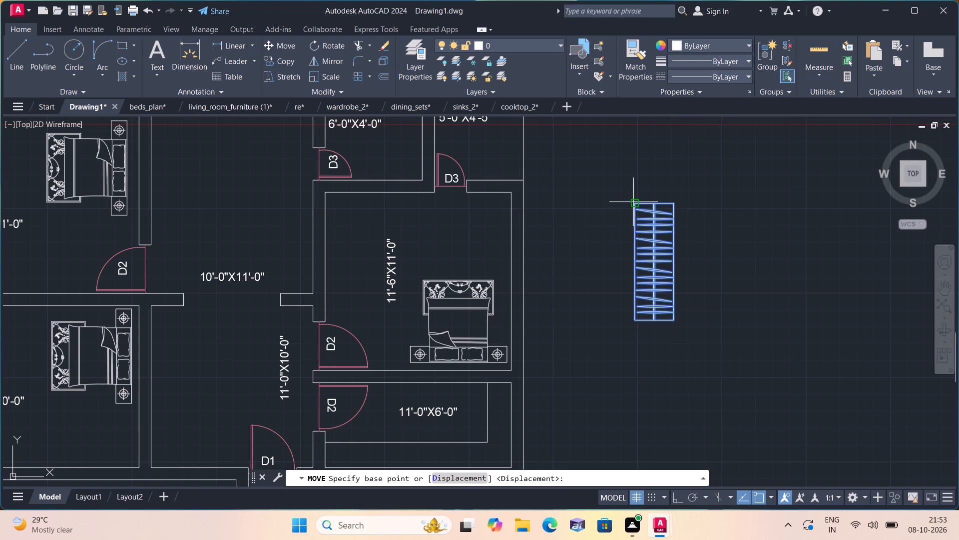
pyautogui.click(633, 202)
pyautogui.scroll(2, 329, 188)
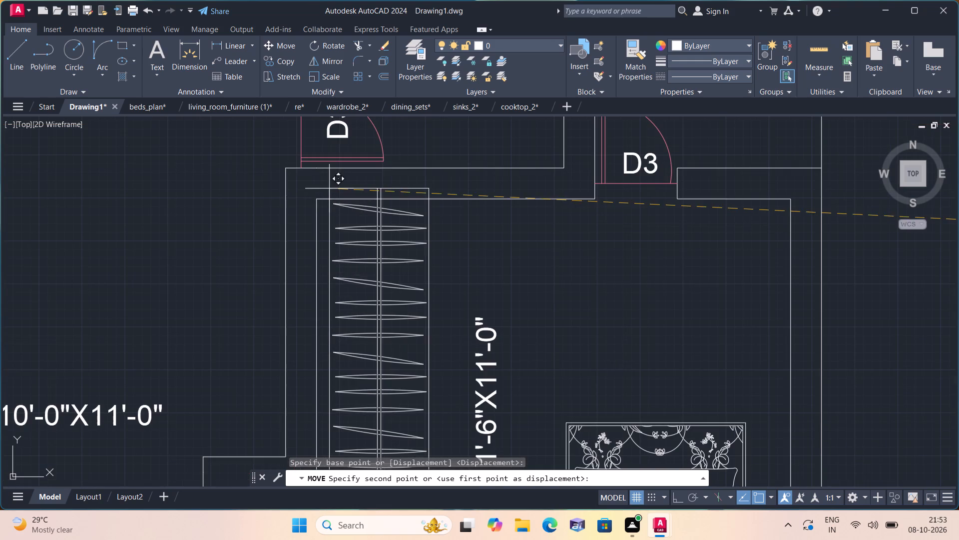
pyautogui.scroll(-1, 317, 192)
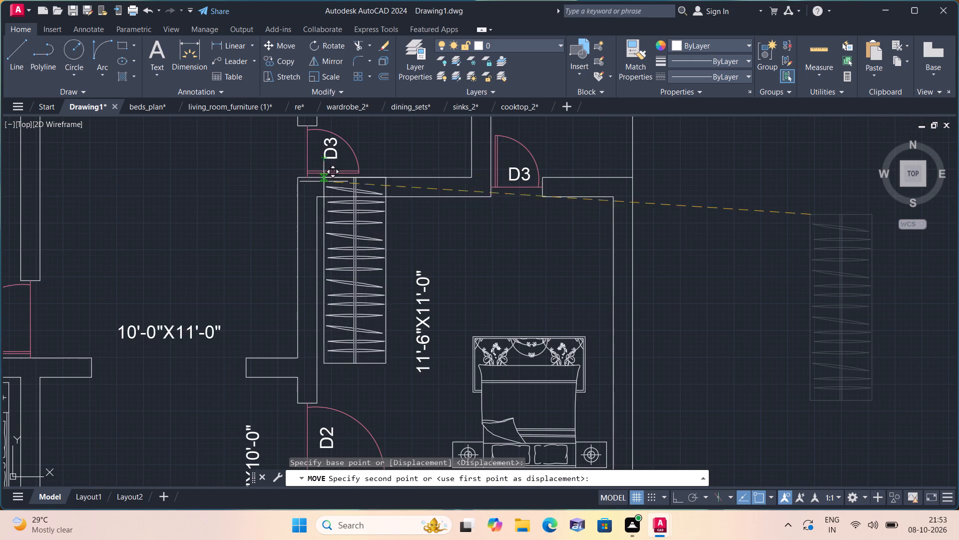
pyautogui.click(319, 197)
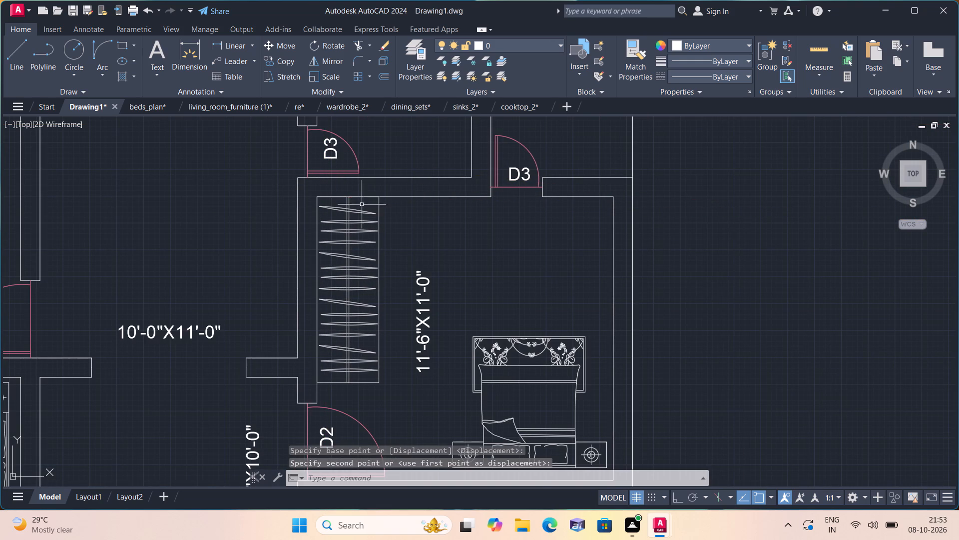
# Scale the remaining vertical wardrobe to the right of the floor plan up to roughly 1.3 times, about a point on it.
pyautogui.scroll(-3, 425, 235)
pyautogui.moveTo(478, 268); pyautogui.dragTo(471, 267, button='middle')
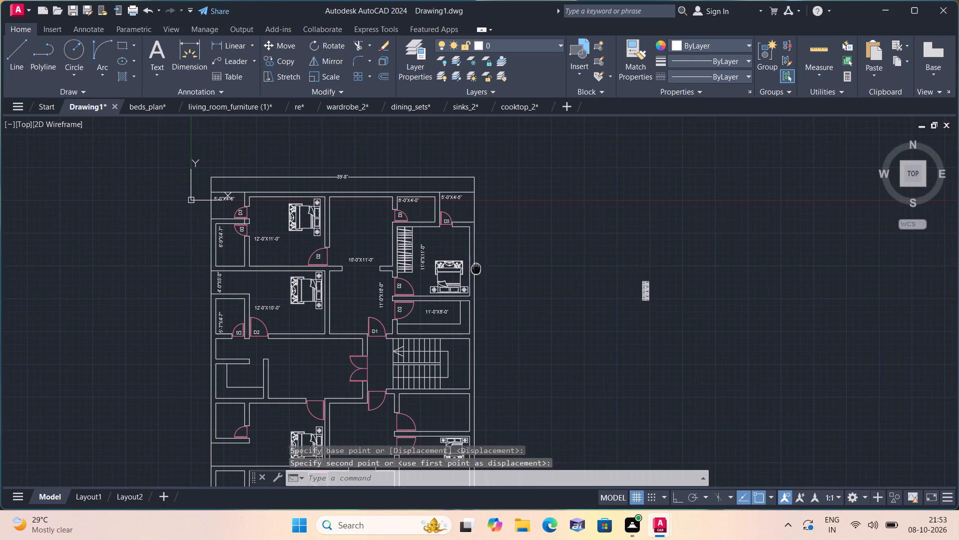
pyautogui.moveTo(471, 267); pyautogui.dragTo(452, 222, button='middle')
pyautogui.scroll(-1, 461, 219)
pyautogui.scroll(1, 461, 219)
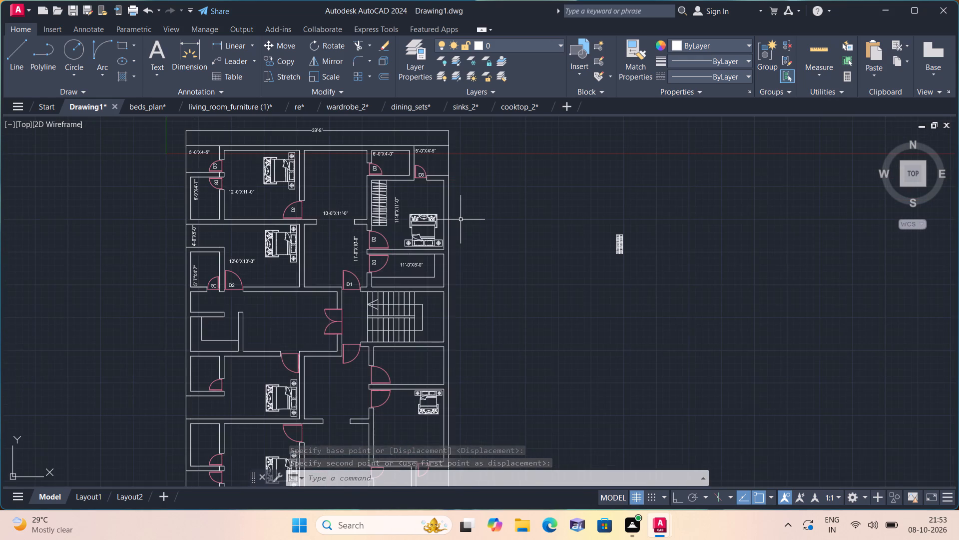
pyautogui.scroll(-1, 461, 219)
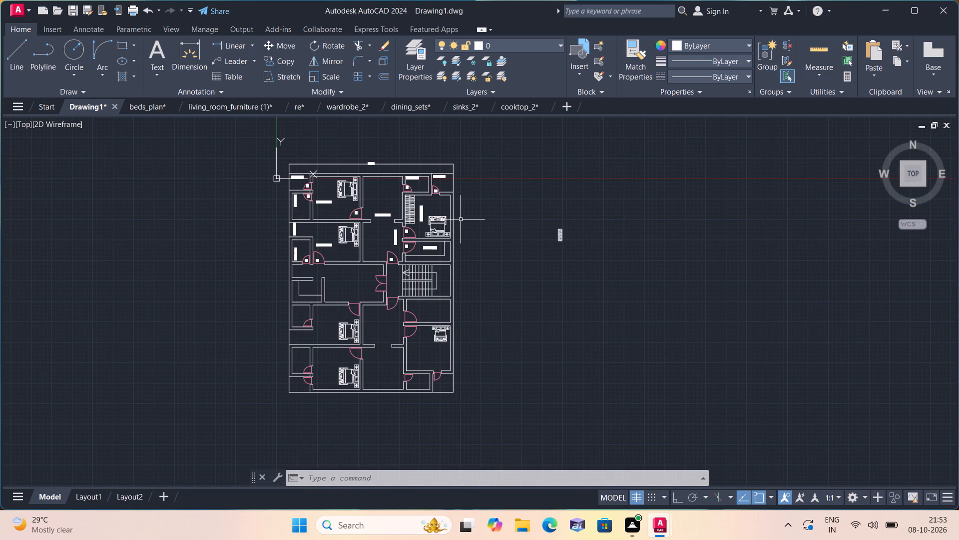
pyautogui.scroll(2, 505, 214)
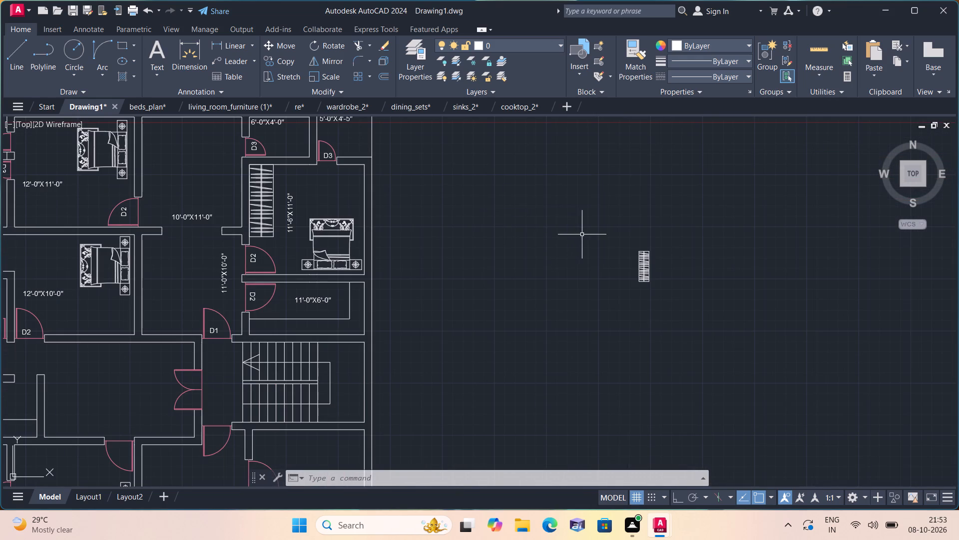
pyautogui.click(582, 232)
pyautogui.click(667, 302)
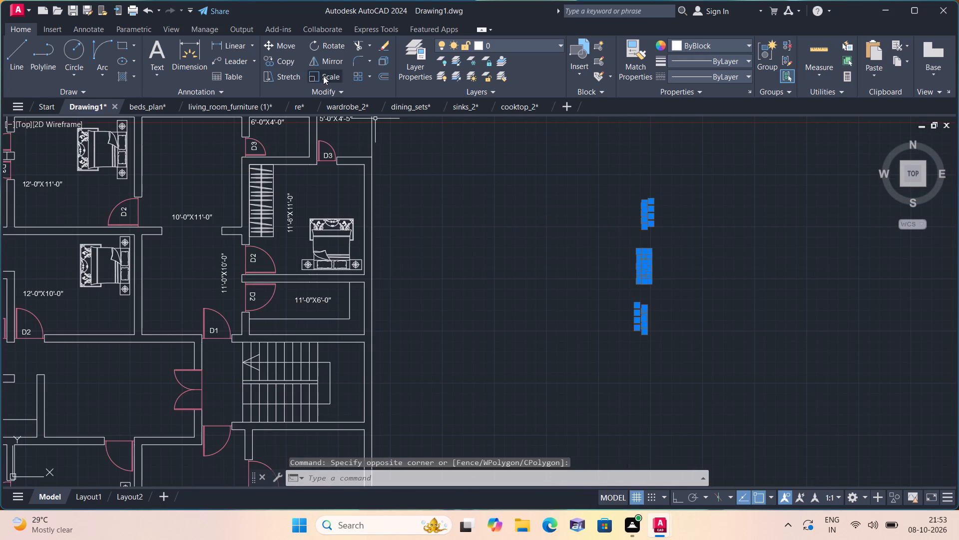
pyautogui.click(325, 74)
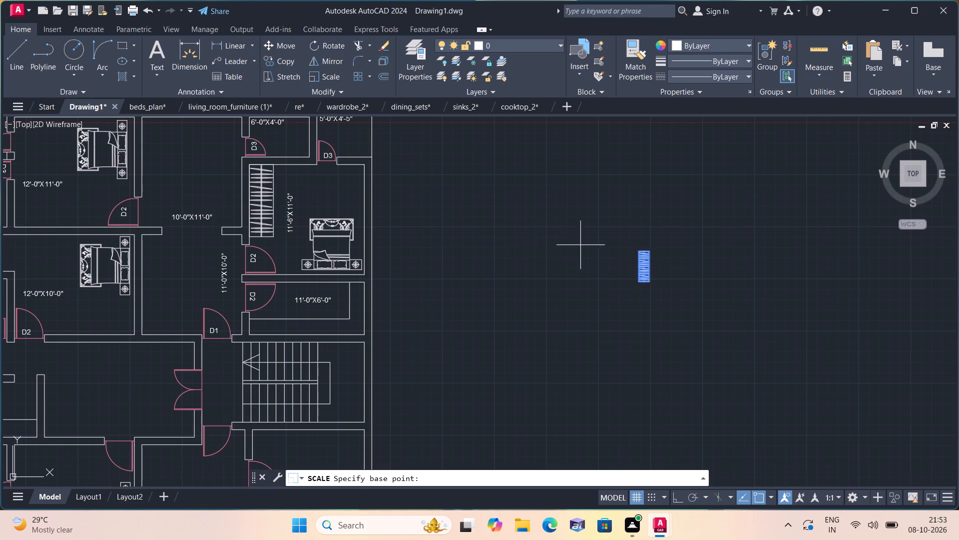
pyautogui.scroll(2, 595, 250)
pyautogui.click(691, 282)
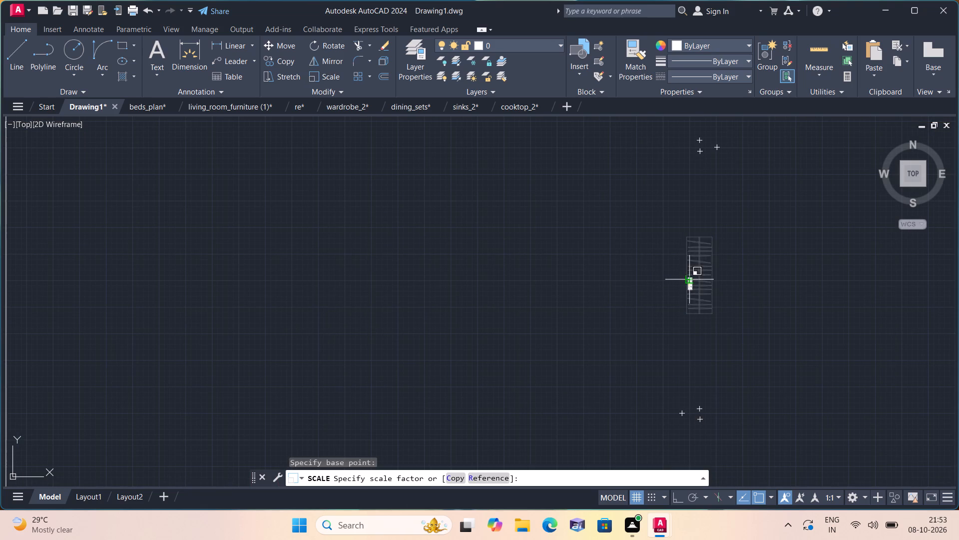
pyautogui.click(685, 235)
# Move this wardrobe by its bottom-left corner into the plan's lower-right bedroom, near that room's lower-left corner.
pyautogui.click(646, 192)
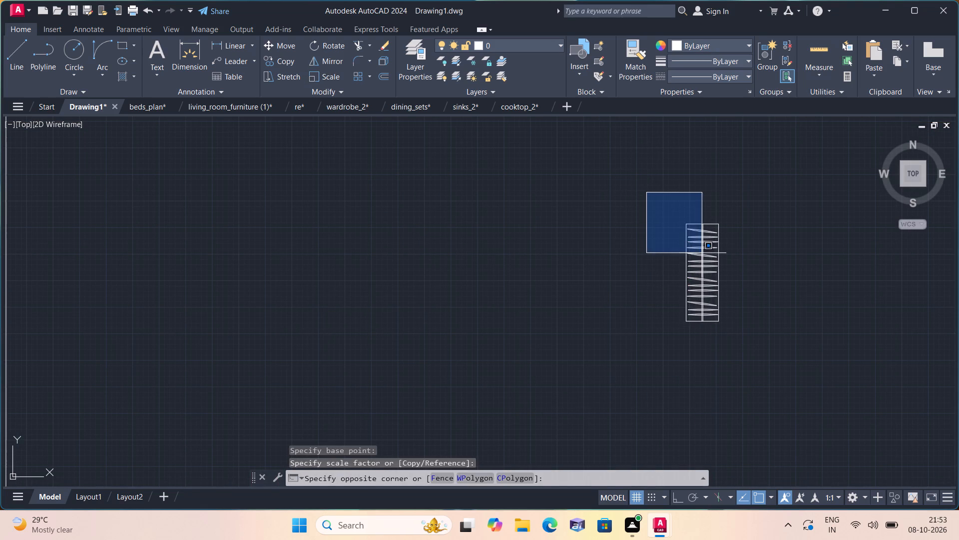
pyautogui.click(768, 364)
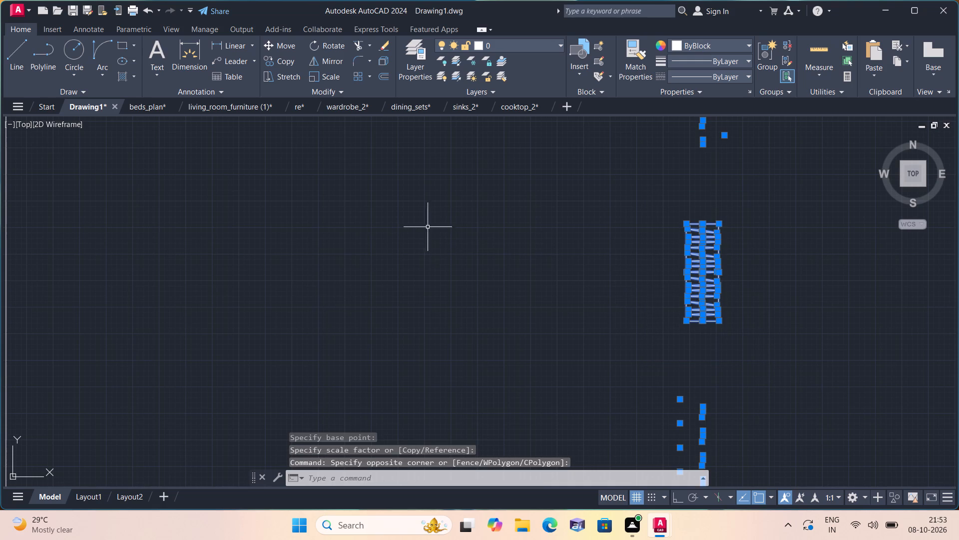
pyautogui.click(281, 44)
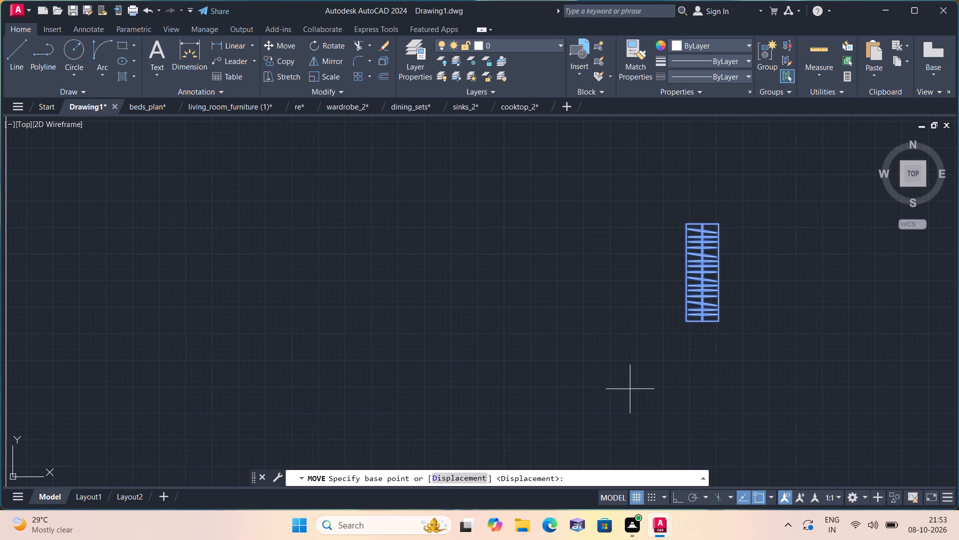
pyautogui.click(687, 324)
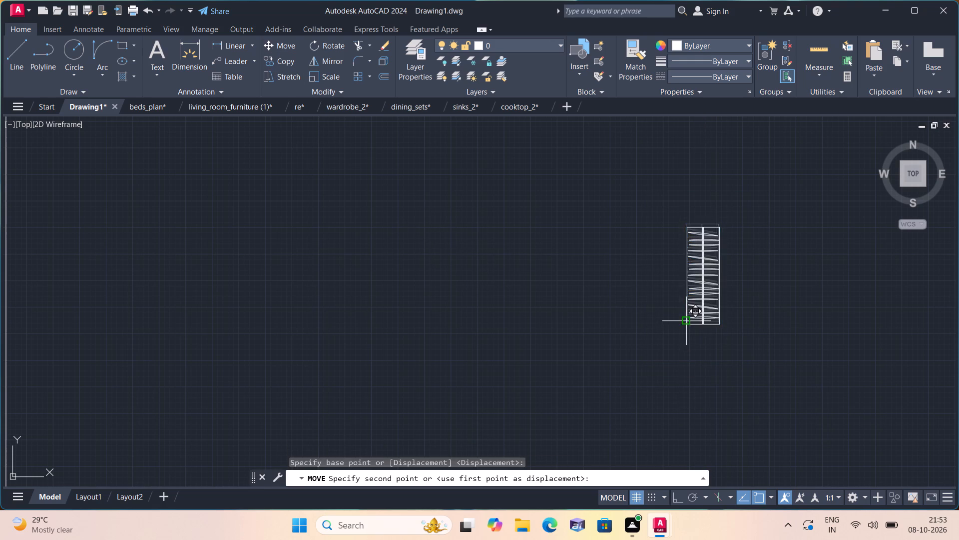
pyautogui.scroll(-3, 686, 324)
pyautogui.moveTo(540, 354); pyautogui.dragTo(549, 243, button='middle')
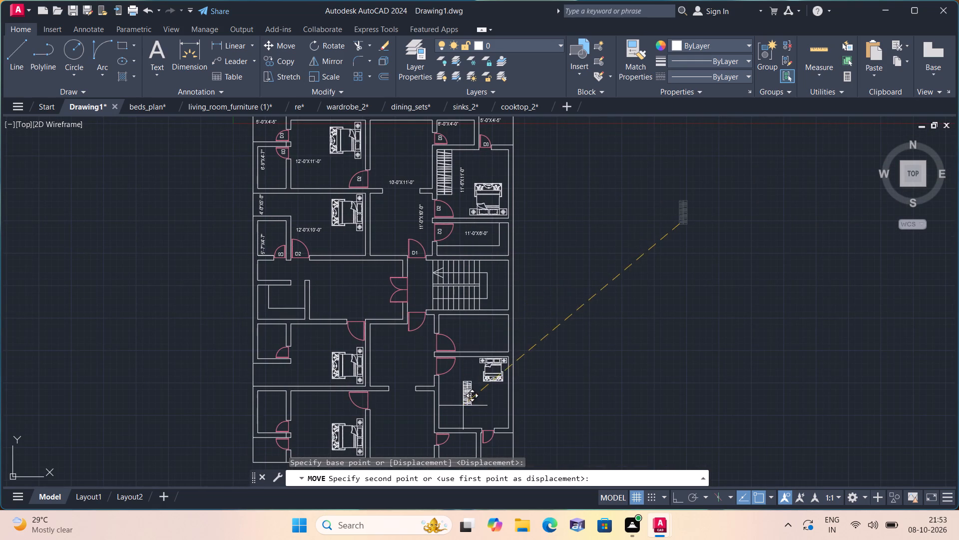
pyautogui.moveTo(461, 405); pyautogui.dragTo(462, 273, button='middle')
pyautogui.scroll(2, 445, 294)
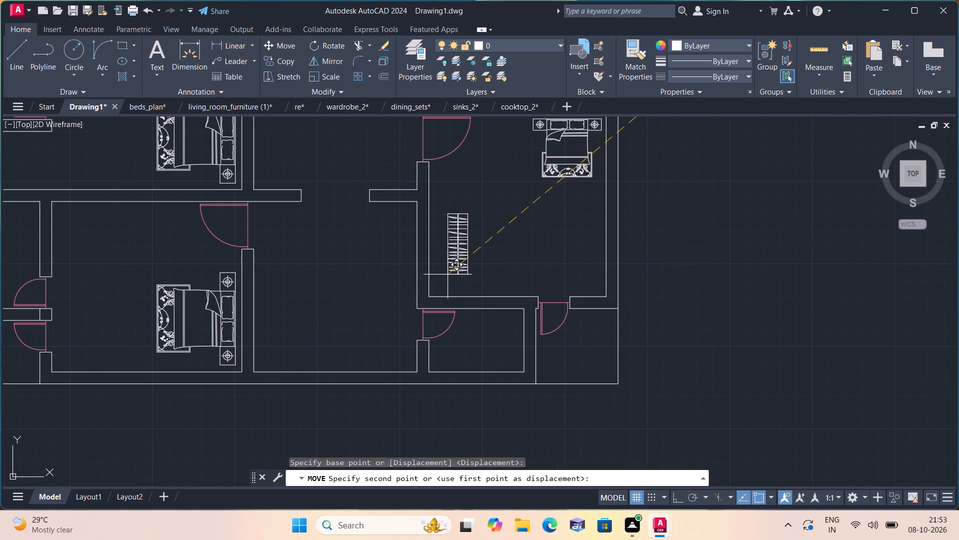
pyautogui.click(448, 274)
# Scale the wardrobe in the lower-right bedroom up to roughly 1.75 times its size, about a point inside it.
pyautogui.click(487, 286)
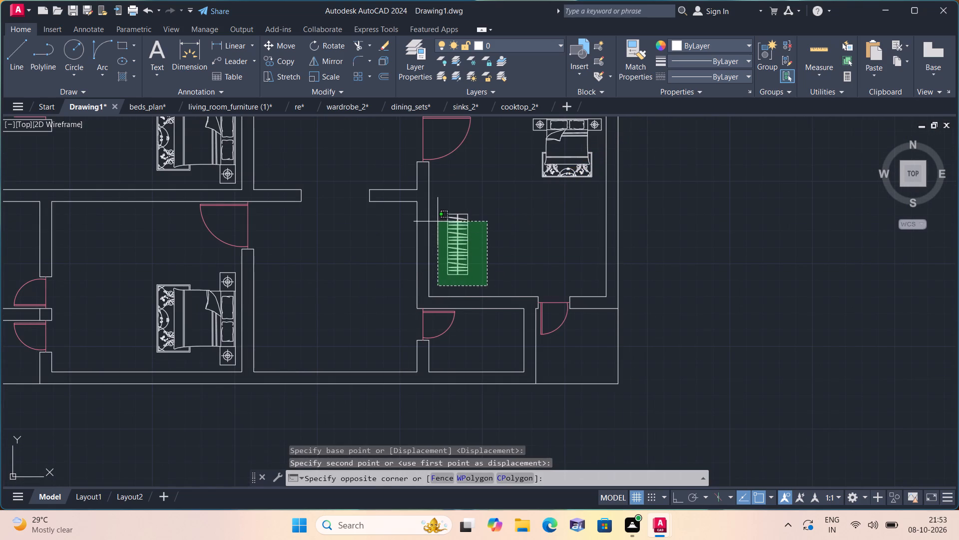
pyautogui.click(440, 207)
pyautogui.click(333, 75)
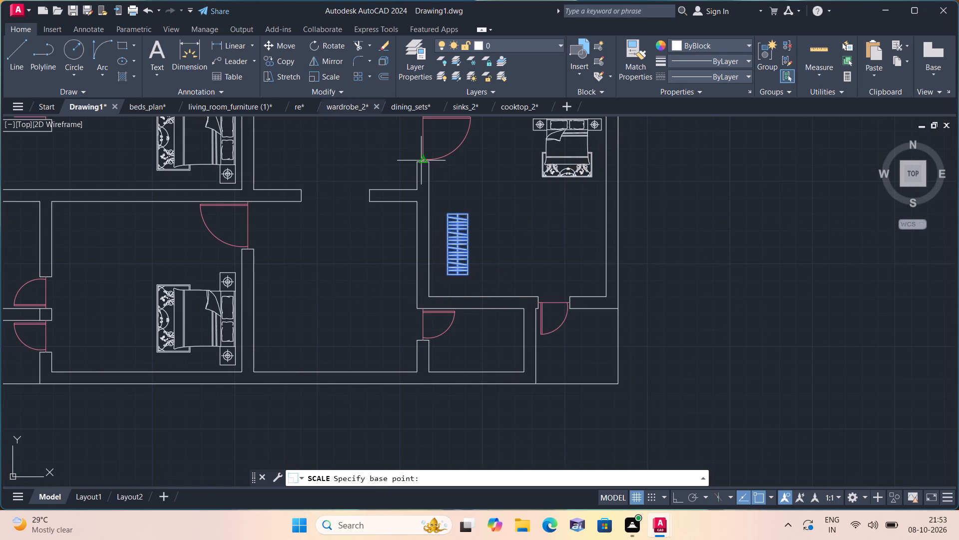
pyautogui.click(455, 237)
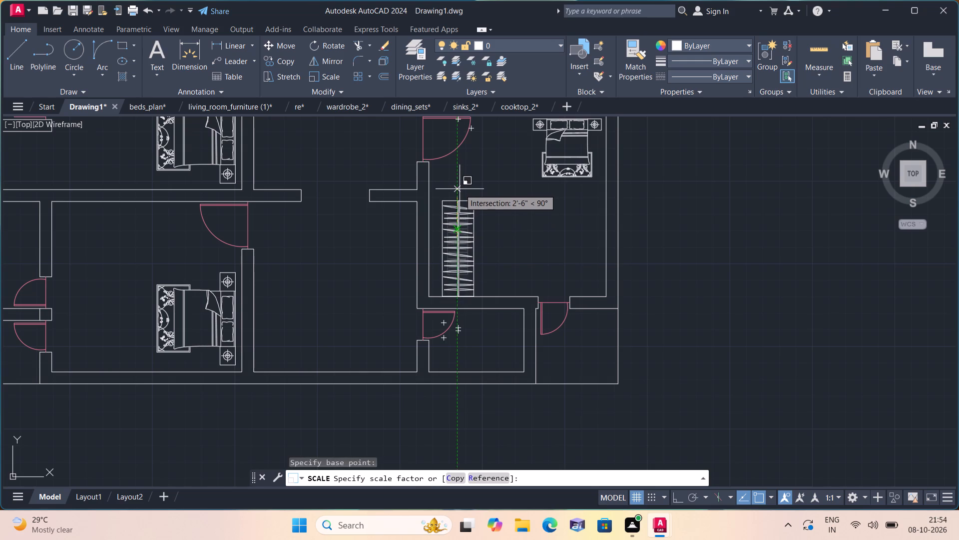
pyautogui.moveTo(459, 192); pyautogui.dragTo(458, 157, button='middle')
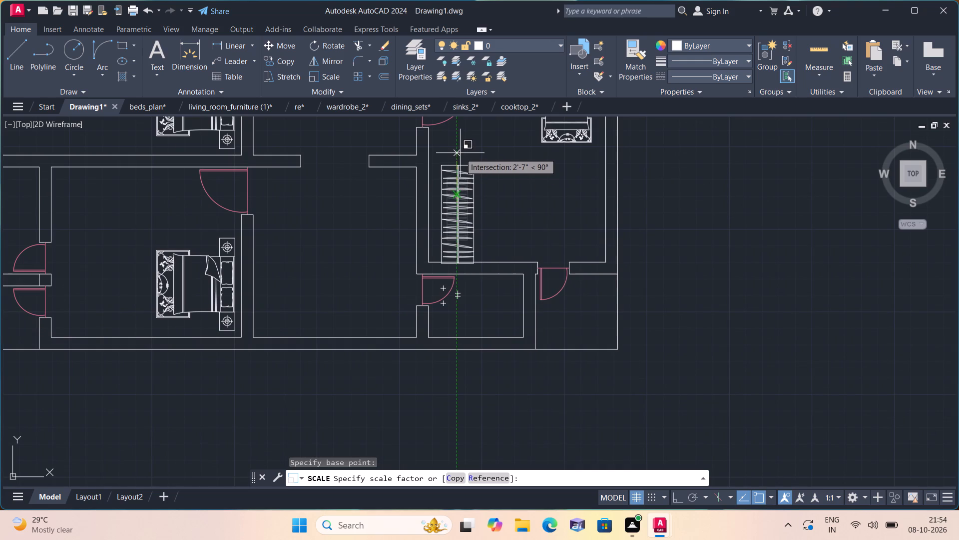
pyautogui.click(461, 148)
# Move the whole enlarged wardrobe in the lower-right bedroom by its bottom-left corner onto that room's lower-left inside corner.
pyautogui.scroll(2, 492, 248)
pyautogui.click(492, 233)
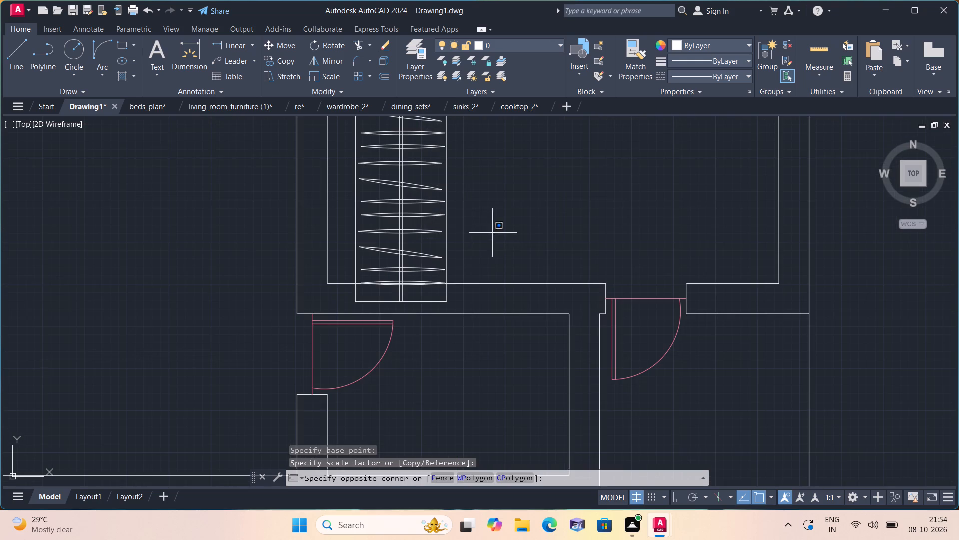
pyautogui.click(357, 171)
pyautogui.moveTo(352, 171); pyautogui.dragTo(359, 205, button='middle')
pyautogui.scroll(-1, 350, 171)
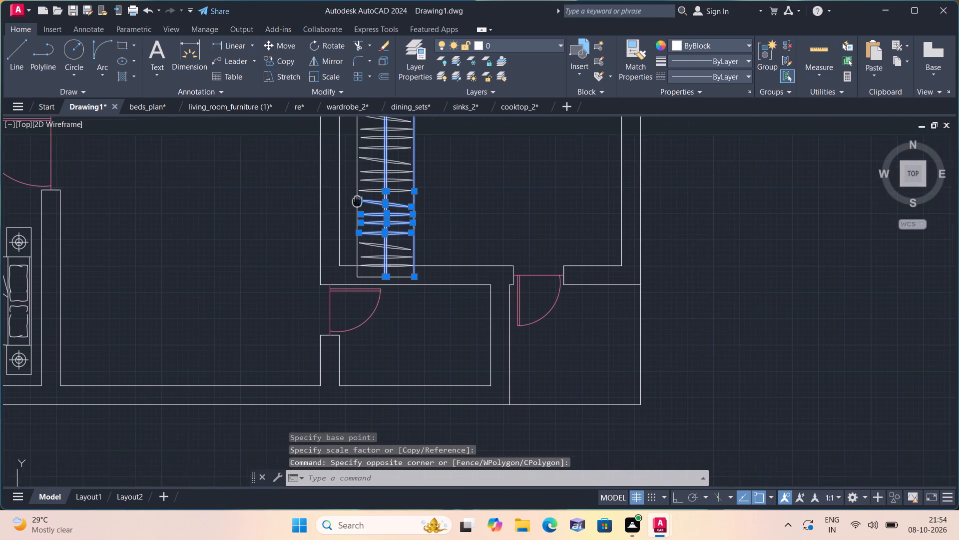
pyautogui.moveTo(420, 199); pyautogui.dragTo(440, 282, button='middle')
pyautogui.click(502, 299)
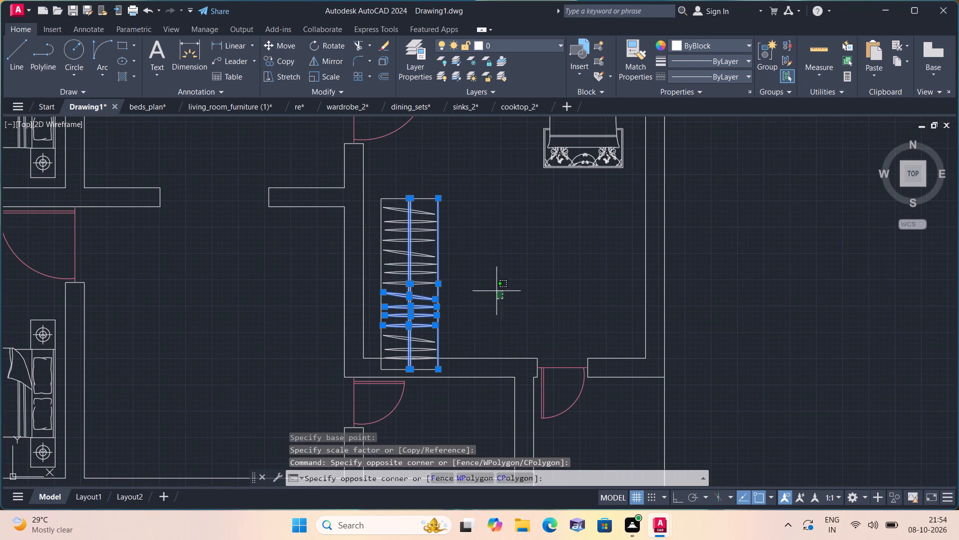
pyautogui.click(373, 184)
pyautogui.moveTo(509, 271); pyautogui.dragTo(488, 217, button='middle')
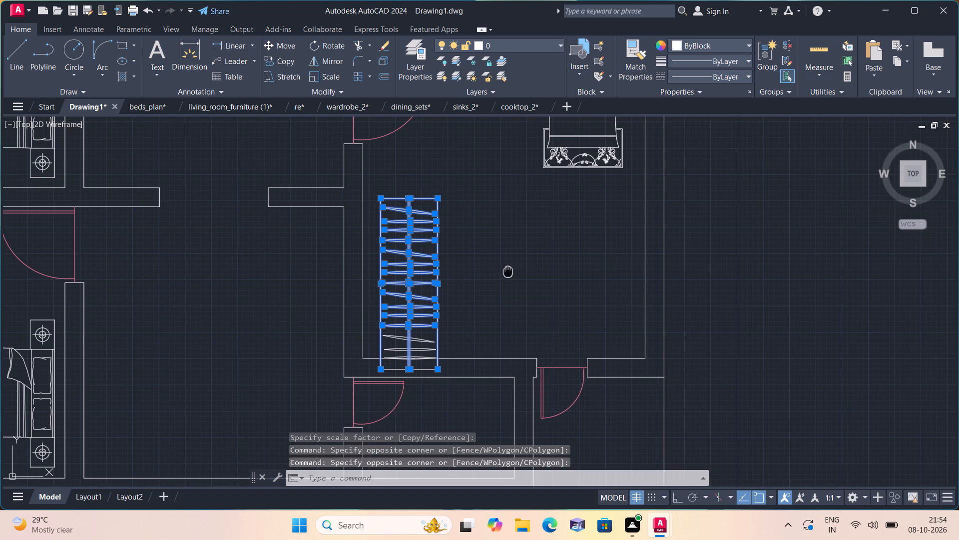
pyautogui.moveTo(488, 217); pyautogui.dragTo(488, 208, button='middle')
pyautogui.scroll(3, 401, 307)
pyautogui.click(404, 305)
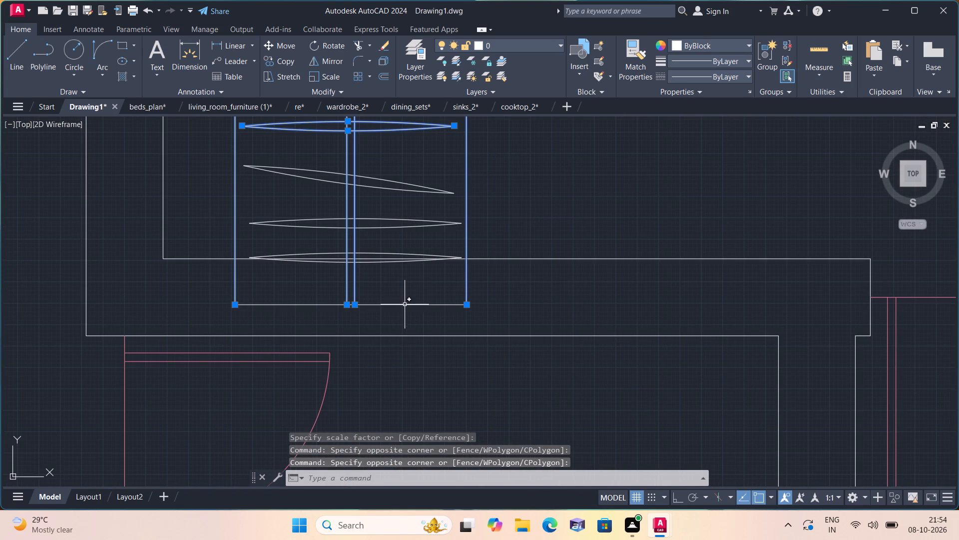
pyautogui.click(432, 233)
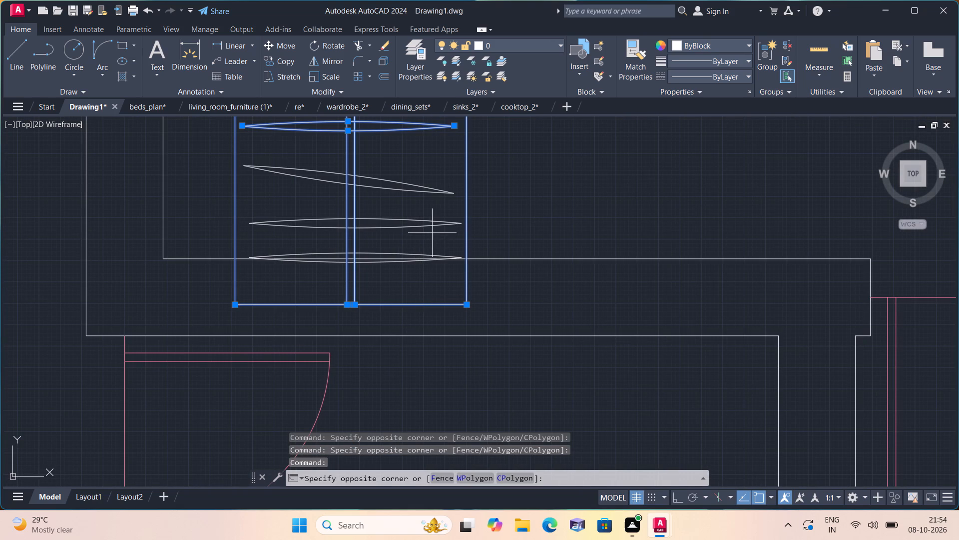
pyautogui.click(290, 160)
pyautogui.scroll(2, 338, 260)
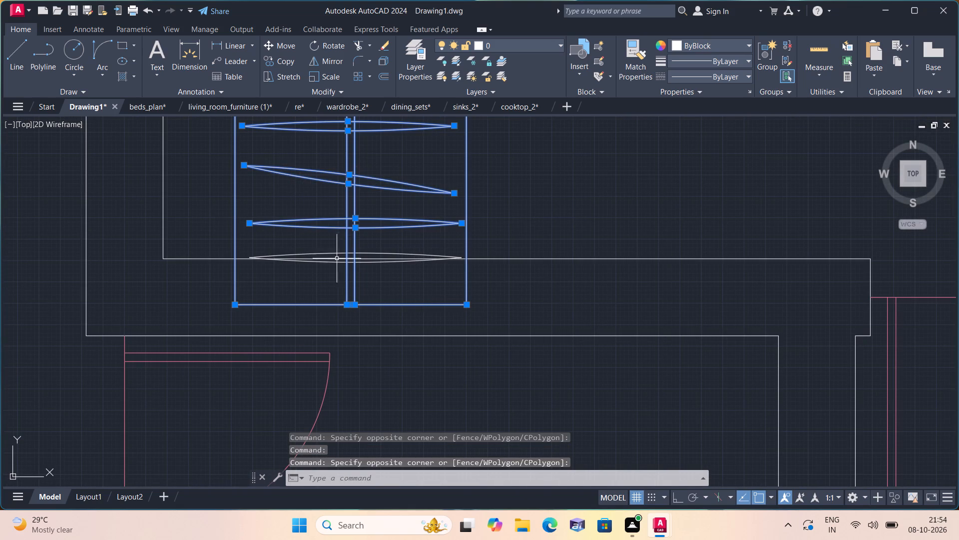
pyautogui.scroll(2, 339, 263)
pyautogui.click(339, 263)
pyautogui.click(339, 263)
pyautogui.click(339, 262)
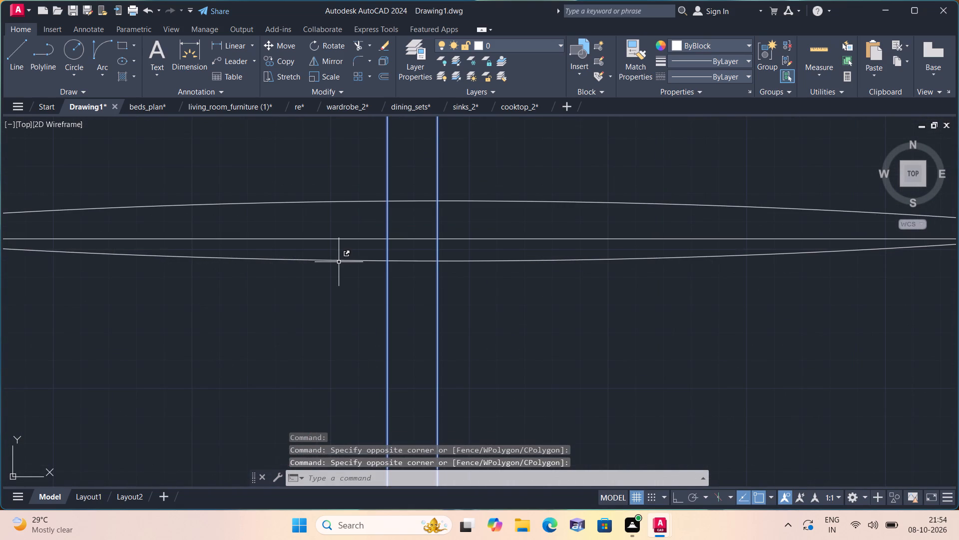
pyautogui.click(338, 200)
pyautogui.scroll(-3, 338, 200)
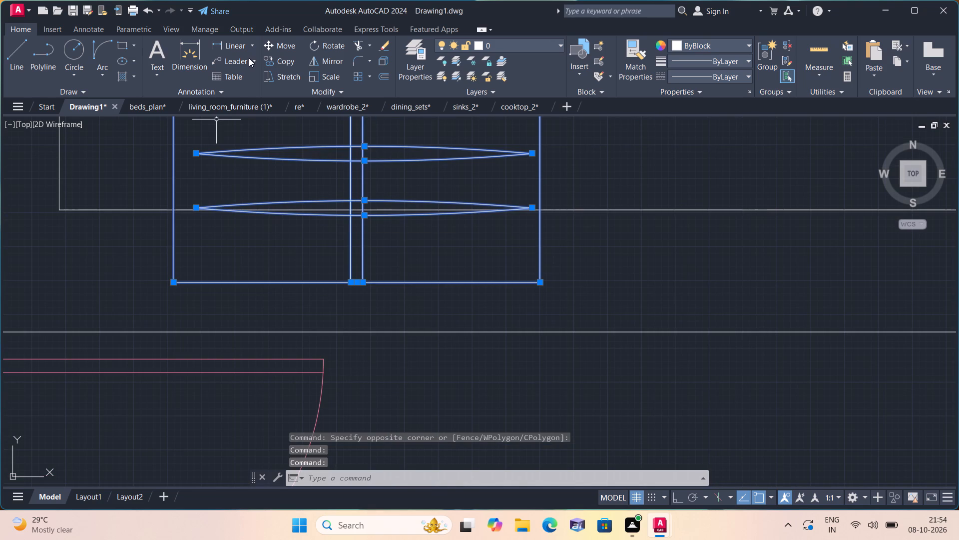
pyautogui.click(284, 40)
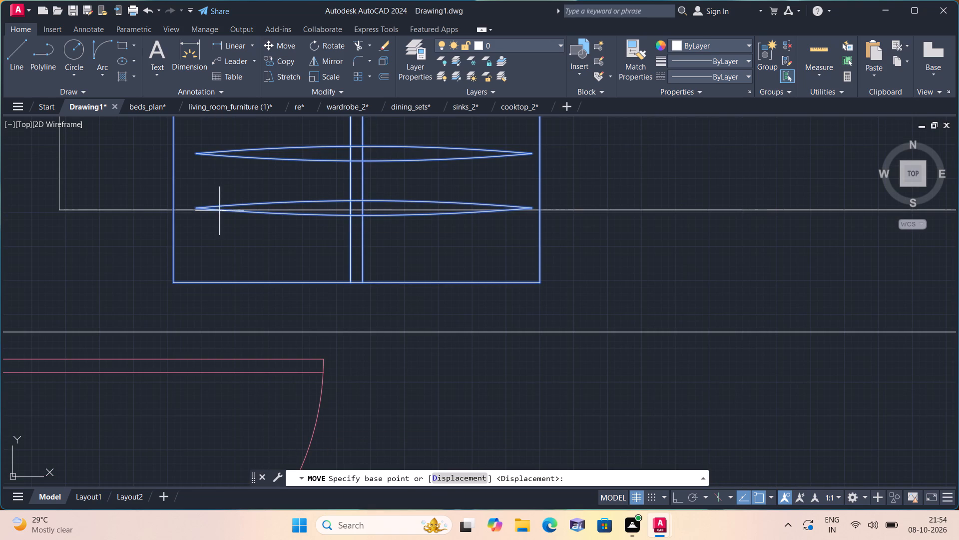
pyautogui.click(174, 280)
pyautogui.scroll(-2, 187, 232)
pyautogui.moveTo(196, 243); pyautogui.dragTo(214, 321, button='middle')
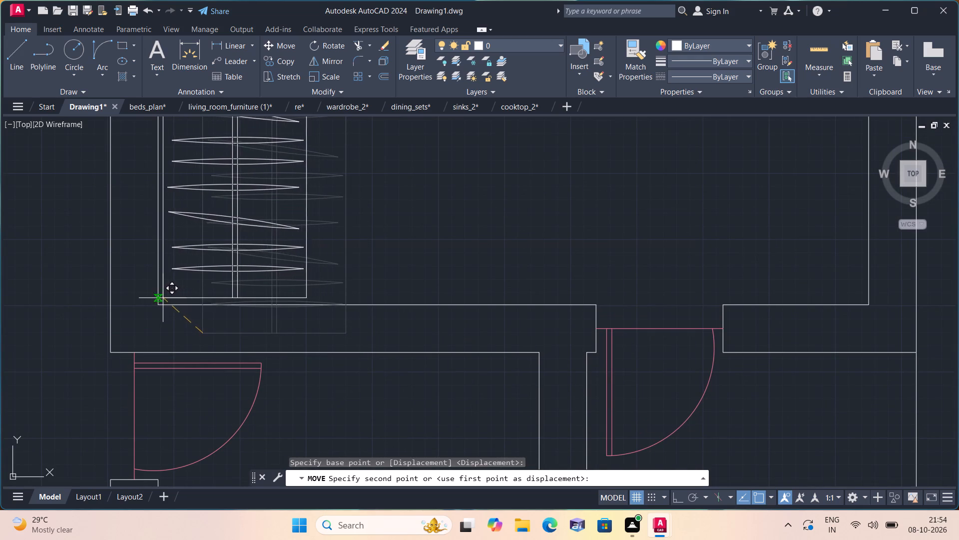
pyautogui.click(161, 302)
# Scale the large horizontal wardrobe beside the dining set down to roughly 0.28 times its size, about a point inside it.
pyautogui.scroll(-2, 194, 300)
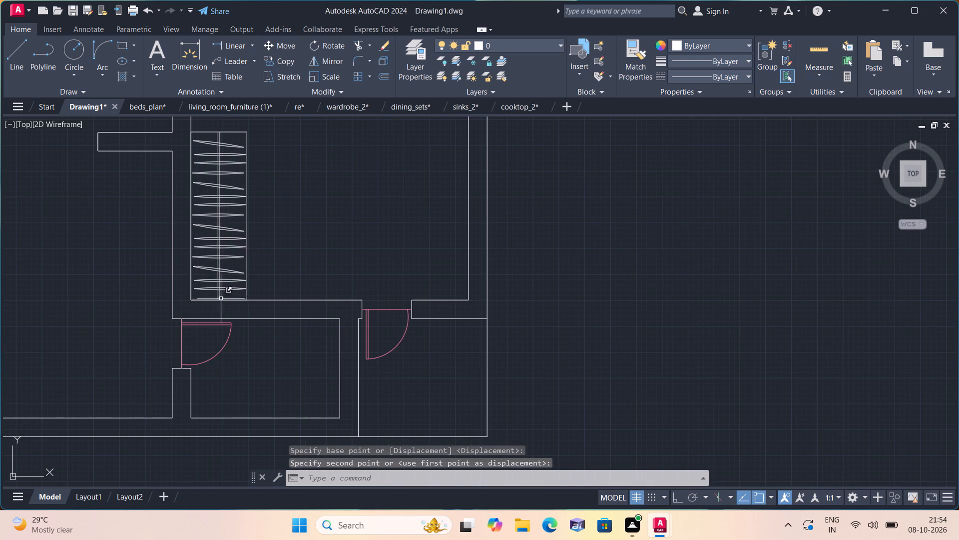
pyautogui.scroll(-2, 213, 309)
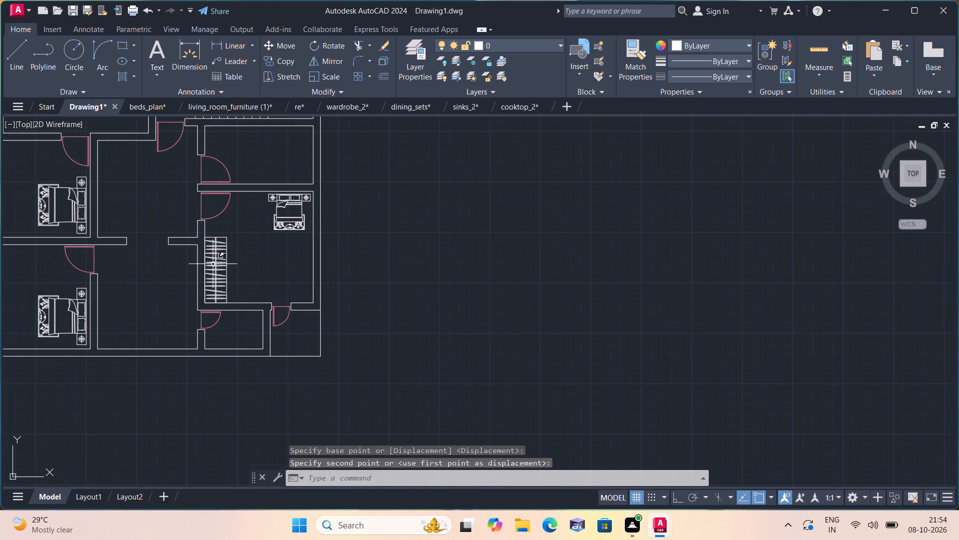
pyautogui.moveTo(219, 261); pyautogui.dragTo(343, 287, button='middle')
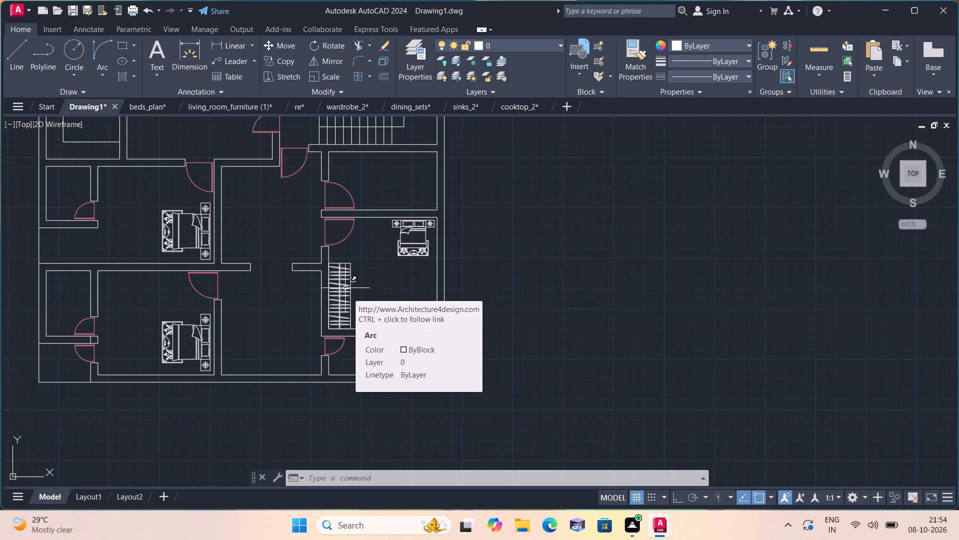
pyautogui.scroll(-2, 345, 291)
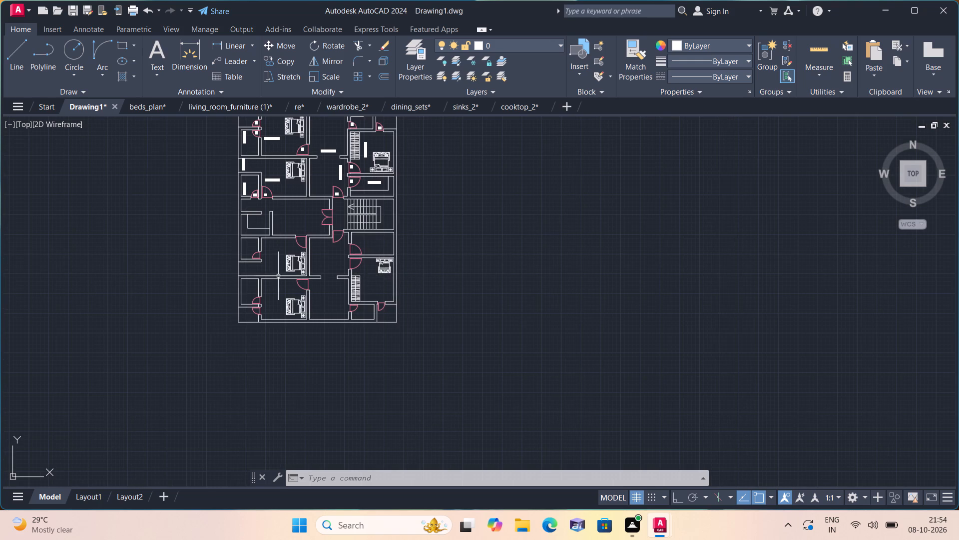
pyautogui.scroll(-1, 278, 276)
pyautogui.moveTo(196, 236); pyautogui.dragTo(256, 279, button='middle')
pyautogui.scroll(-4, 217, 257)
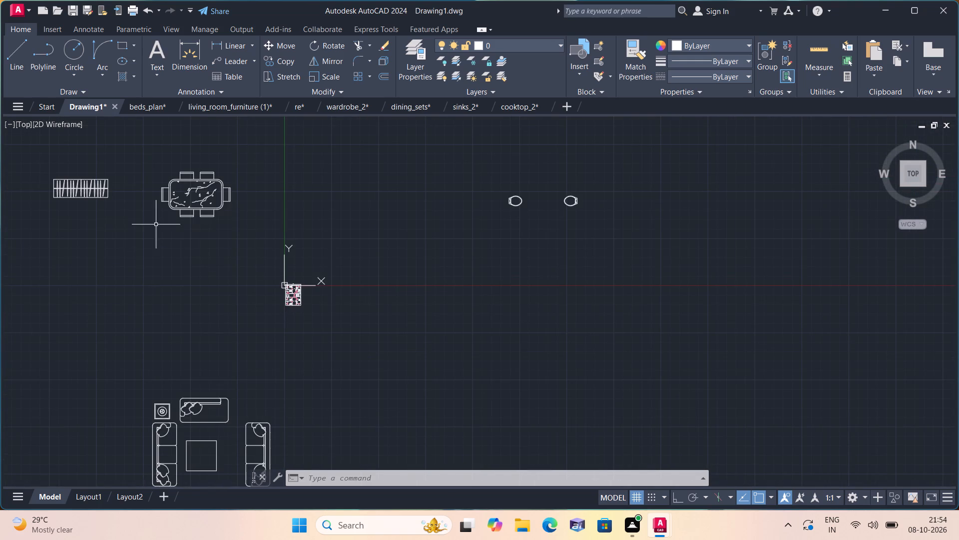
pyautogui.moveTo(114, 221); pyautogui.dragTo(247, 299, button='middle')
pyautogui.scroll(2, 248, 287)
pyautogui.moveTo(248, 287); pyautogui.dragTo(243, 271)
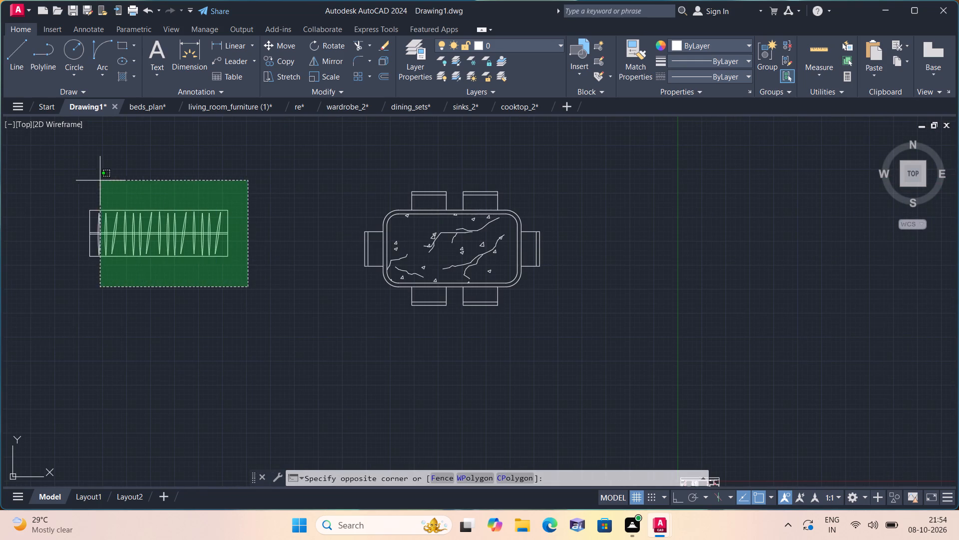
pyautogui.click(22, 175)
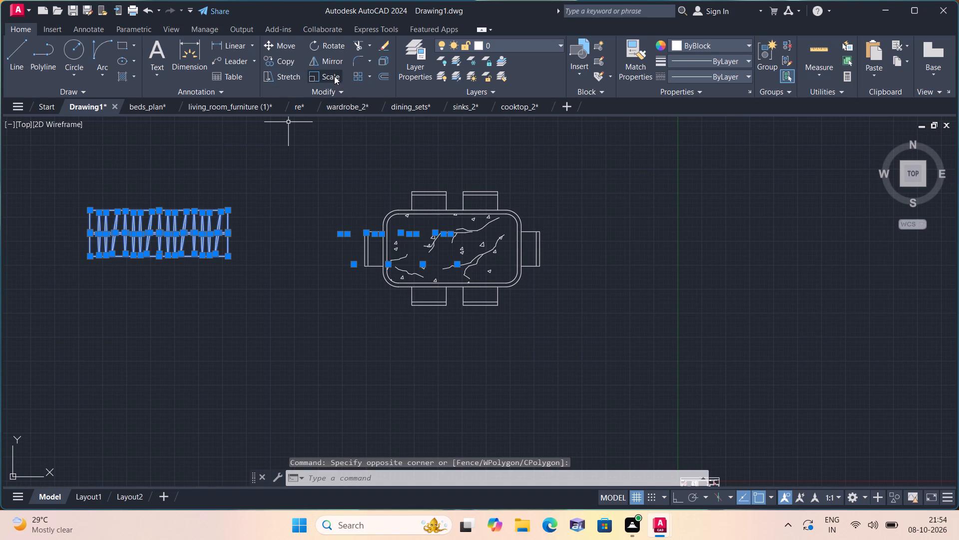
pyautogui.click(334, 76)
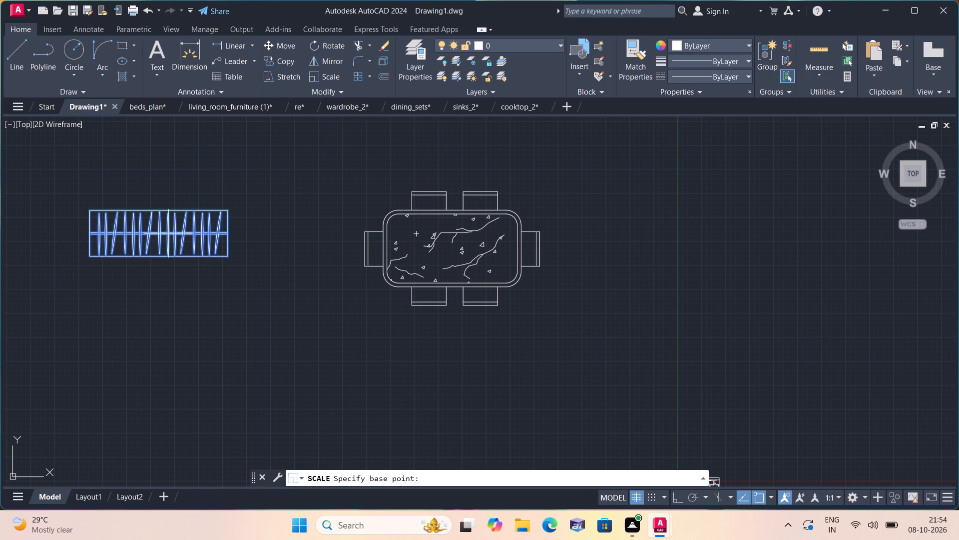
pyautogui.click(149, 234)
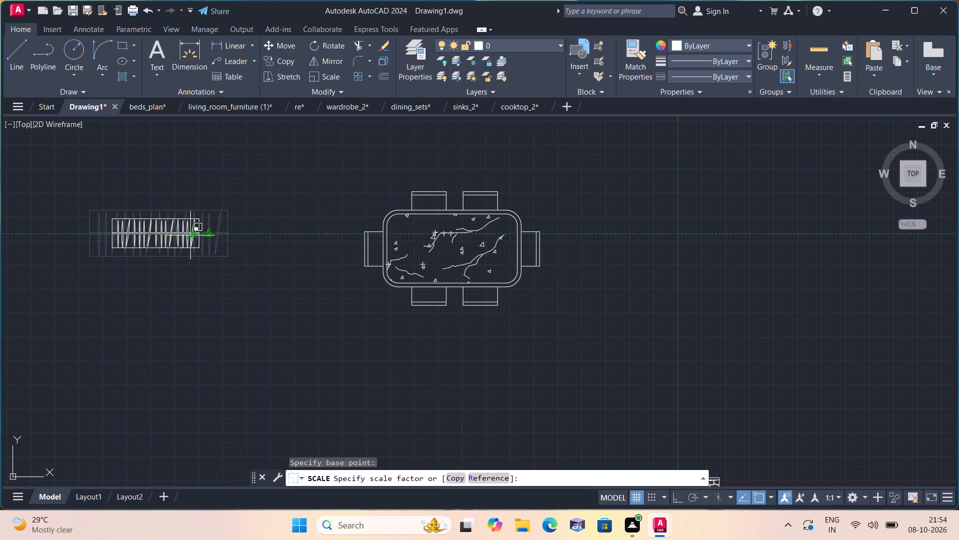
pyautogui.click(170, 236)
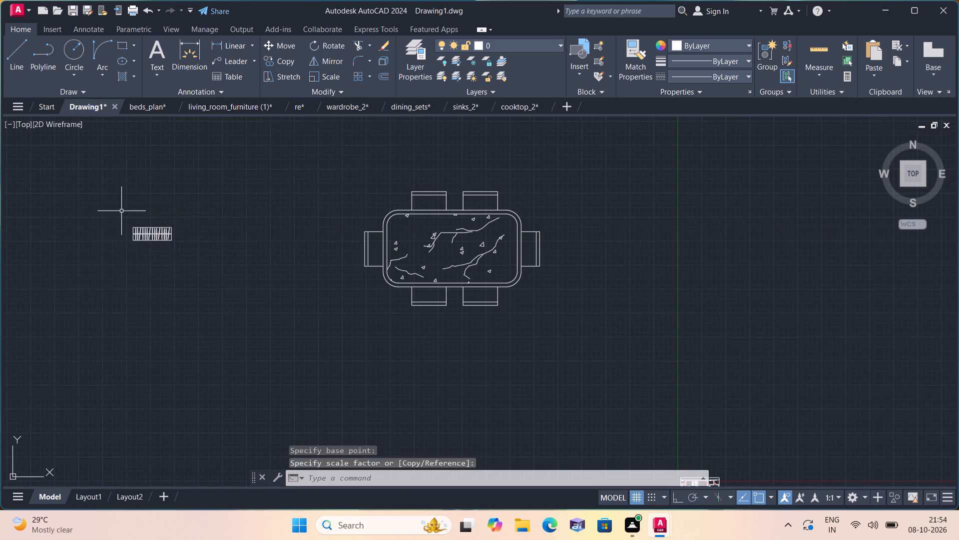
# Copy the reduced horizontal wardrobe by its top-left corner to two spots, one above the other, left of the floor plan.
pyautogui.click(105, 208)
pyautogui.click(239, 268)
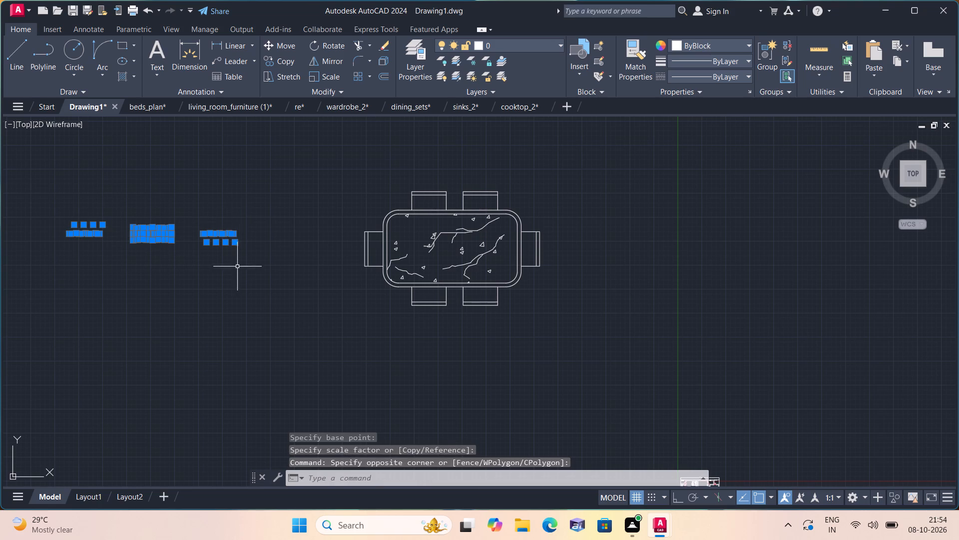
pyautogui.click(282, 61)
pyautogui.scroll(2, 170, 213)
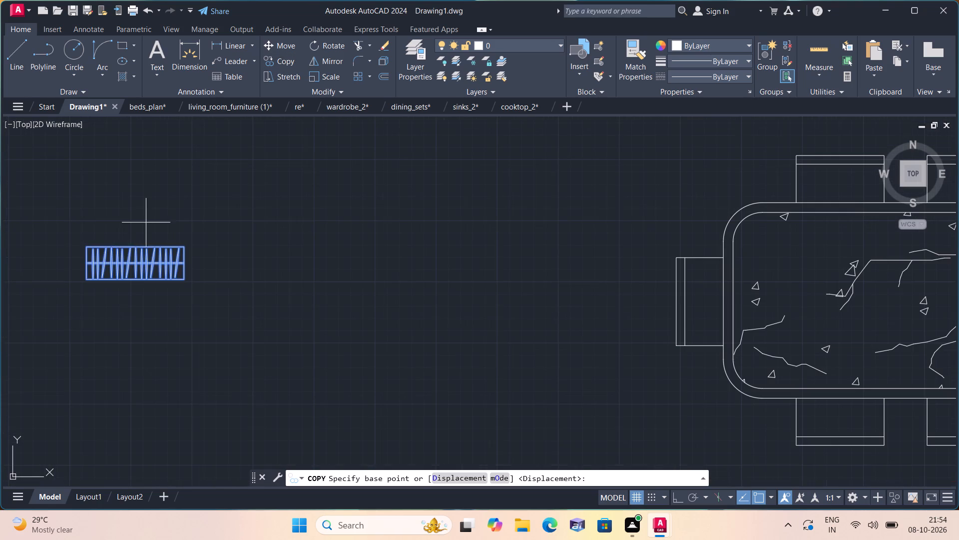
pyautogui.click(87, 242)
pyautogui.scroll(-4, 100, 228)
pyautogui.moveTo(303, 278); pyautogui.dragTo(275, 205, button='middle')
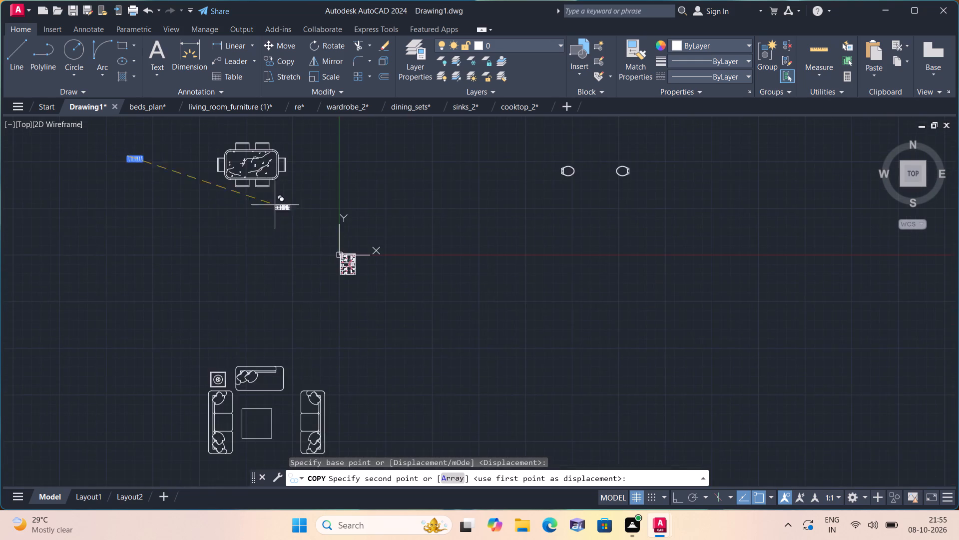
pyautogui.scroll(3, 343, 246)
pyautogui.scroll(3, 330, 311)
pyautogui.moveTo(315, 303); pyautogui.dragTo(480, 188, button='middle')
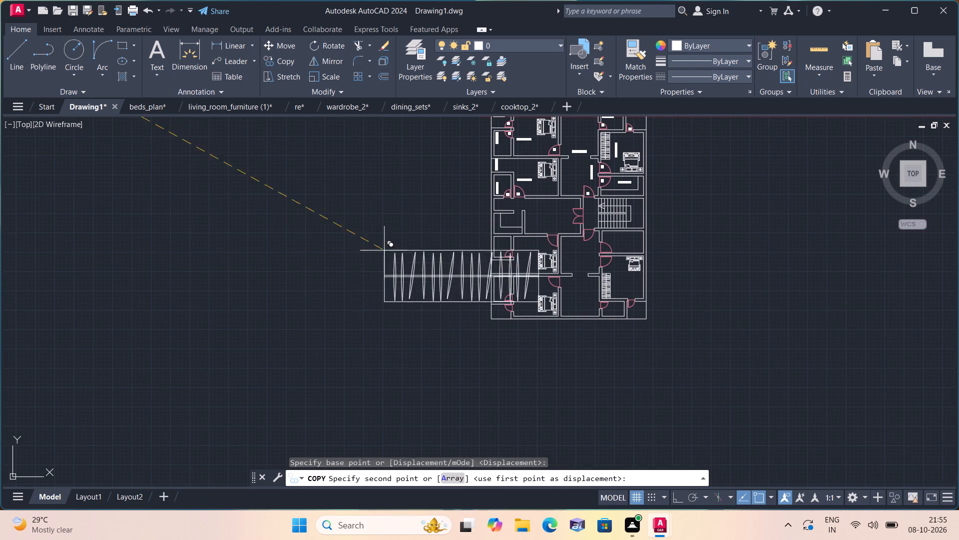
pyautogui.click(272, 258)
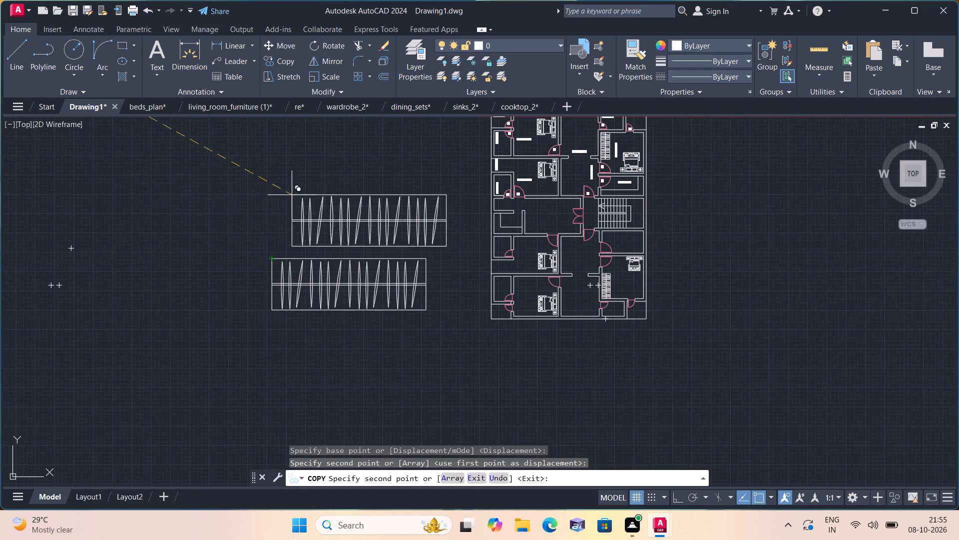
pyautogui.click(280, 166)
pyautogui.press('Escape')
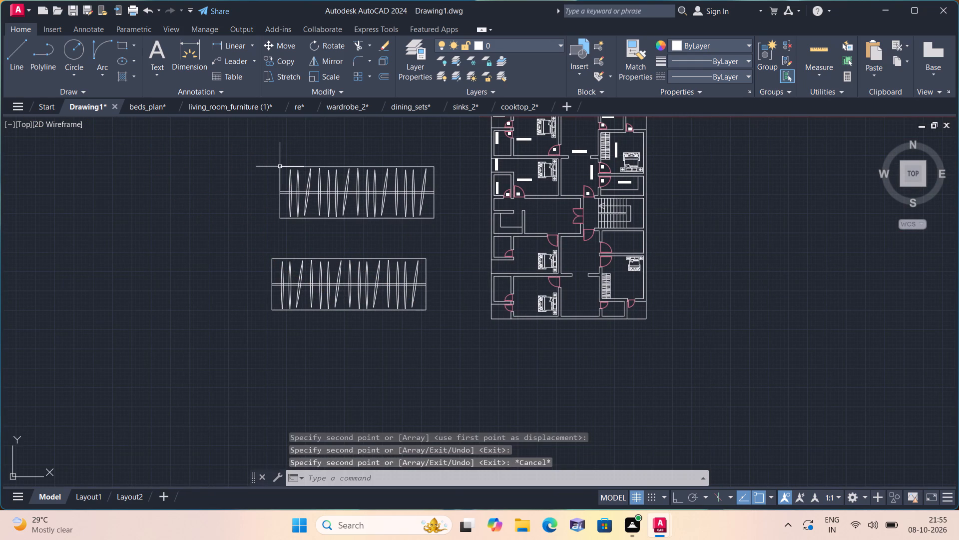
# Scale the upper wardrobe copy left of the floor plan down to roughly 0.25 times its size, about a point inside it.
pyautogui.scroll(1, 346, 202)
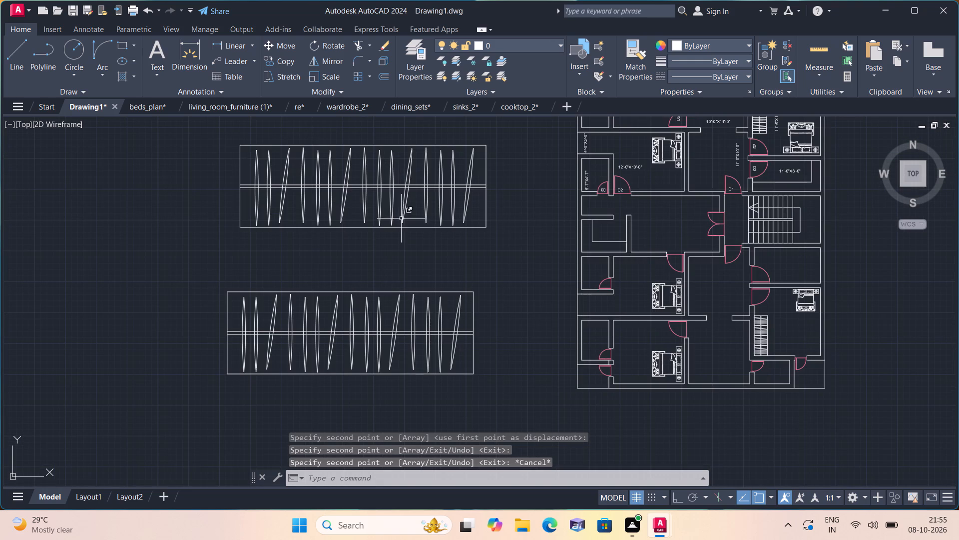
pyautogui.click(522, 237)
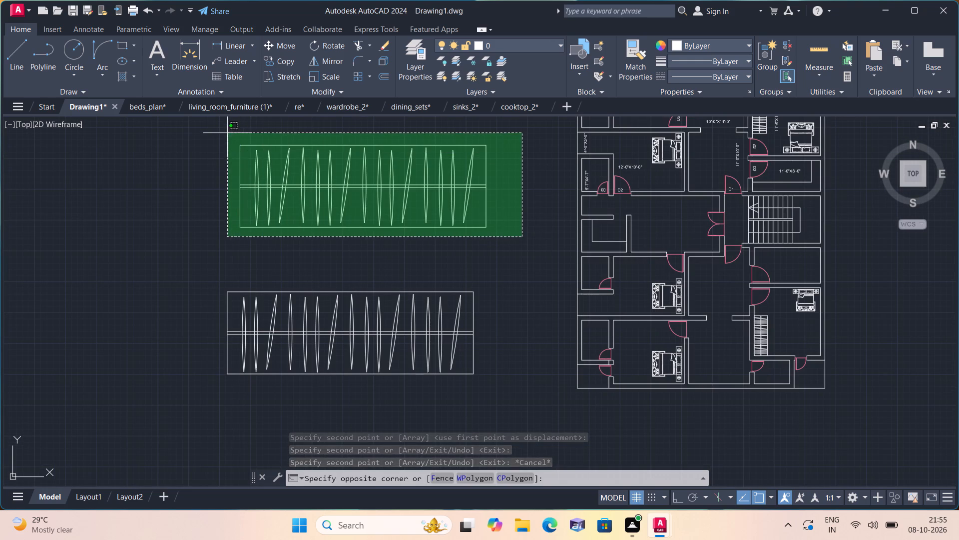
pyautogui.click(211, 133)
pyautogui.click(328, 76)
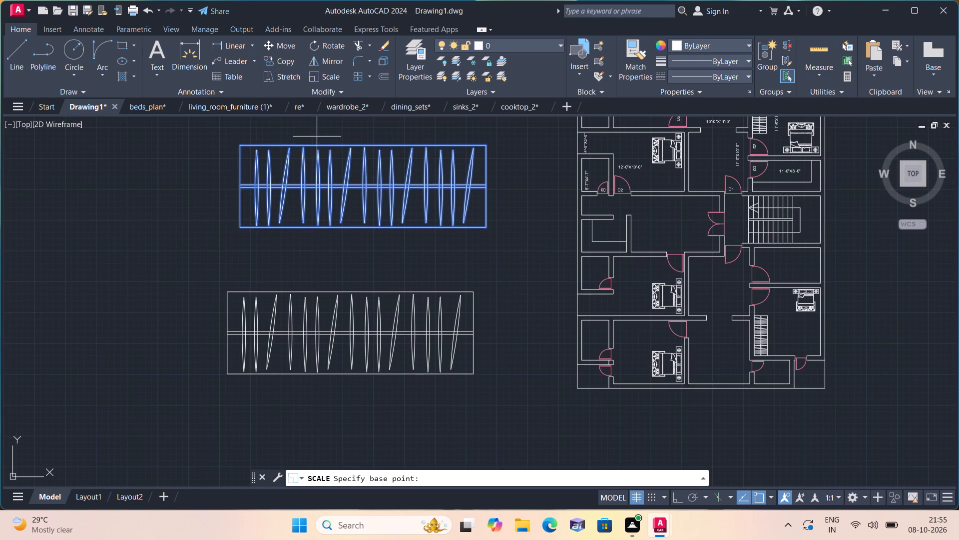
pyautogui.click(320, 161)
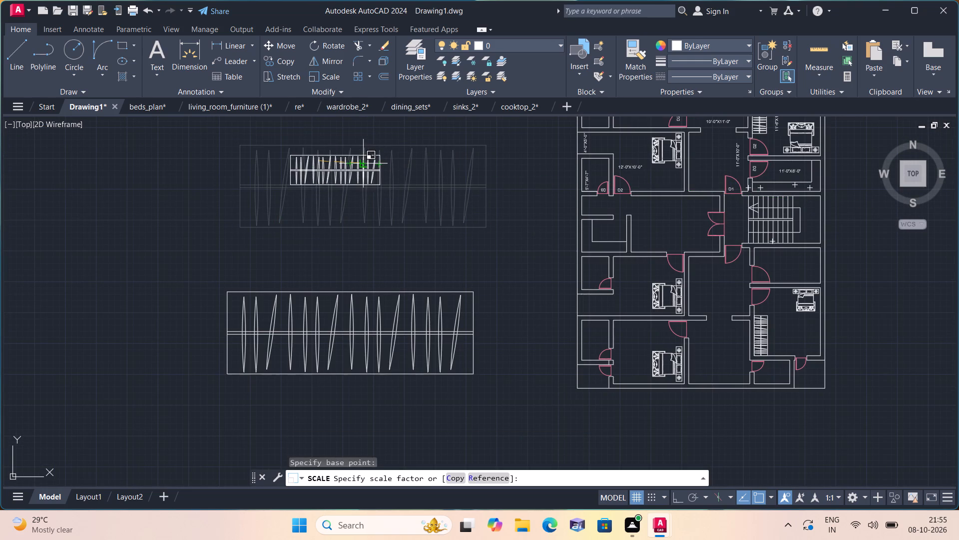
pyautogui.click(348, 164)
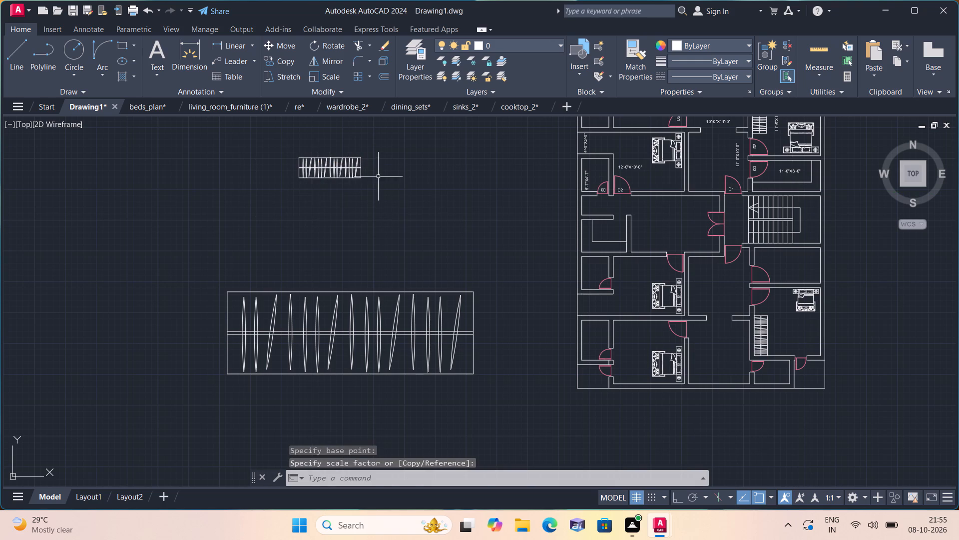
# Move the upper reduced wardrobe copy by its top-left corner to open space just left of the floor plan.
pyautogui.click(383, 179)
pyautogui.click(282, 145)
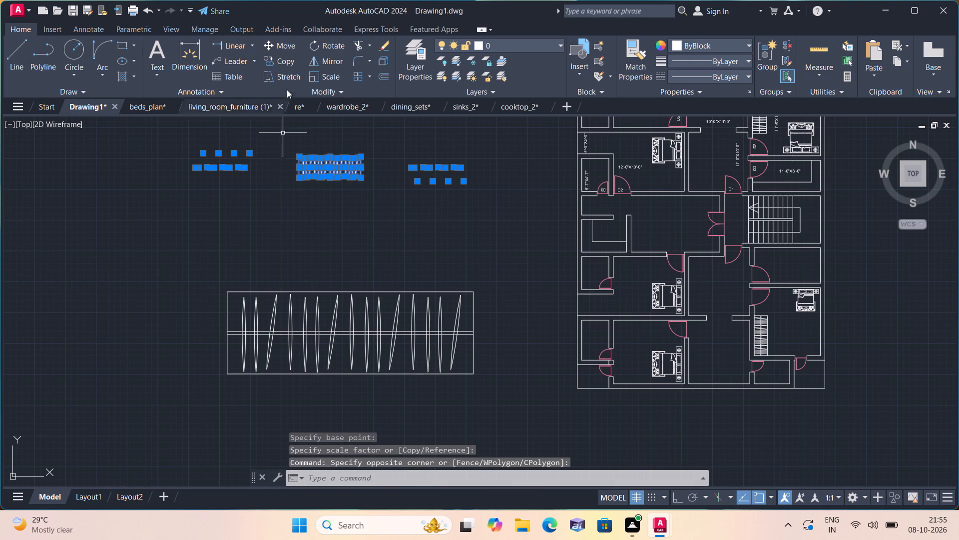
pyautogui.click(285, 46)
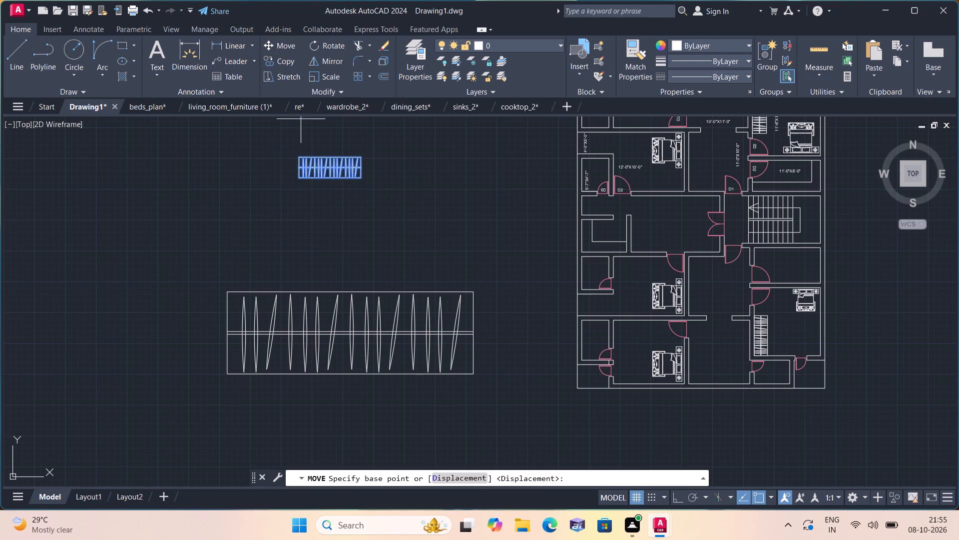
pyautogui.click(299, 155)
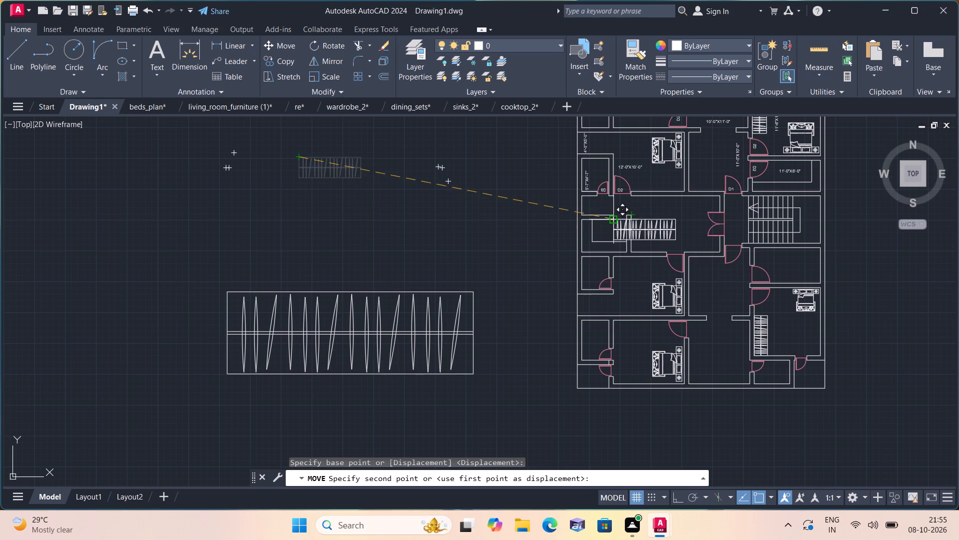
pyautogui.scroll(2, 615, 257)
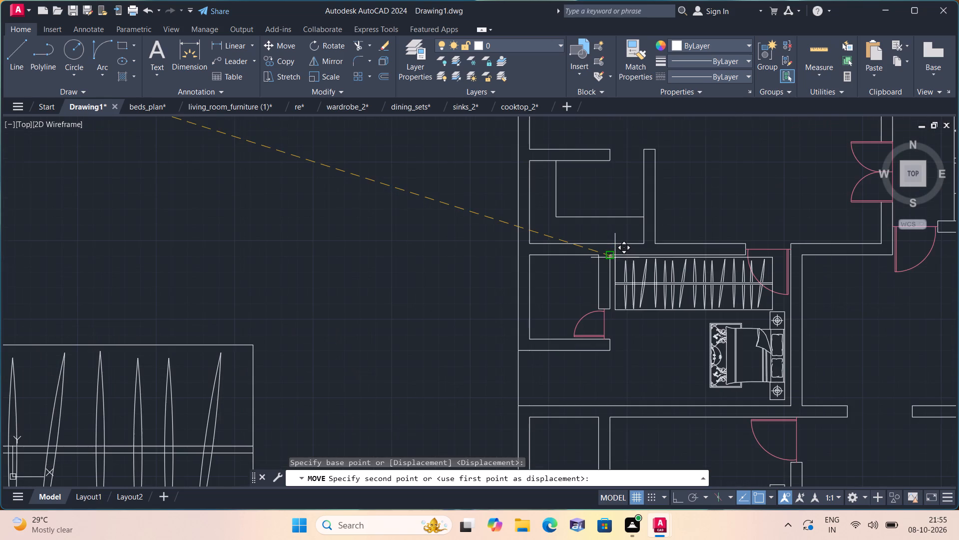
pyautogui.click(286, 198)
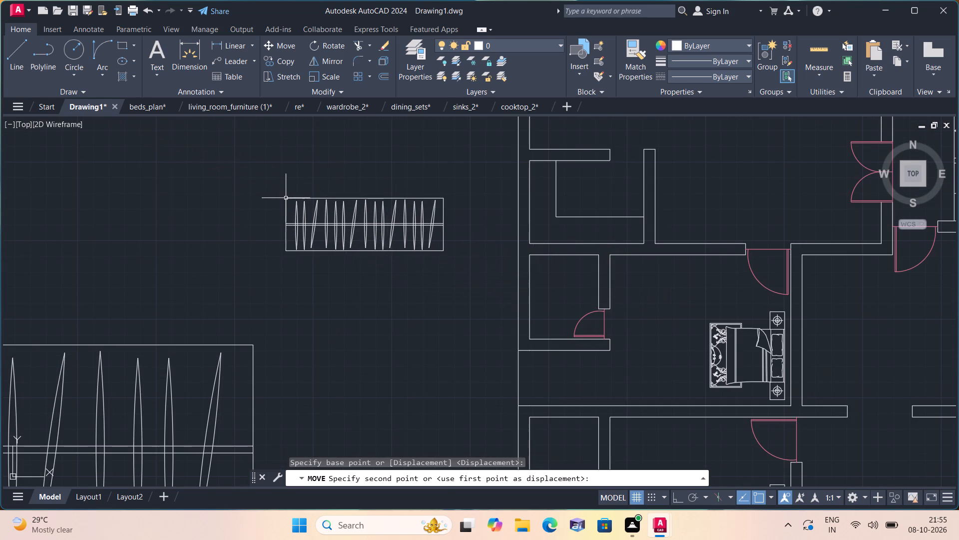
# Scale the moved wardrobe copy down to roughly 0.48 times its size, about a point inside it.
pyautogui.click(463, 269)
pyautogui.click(268, 182)
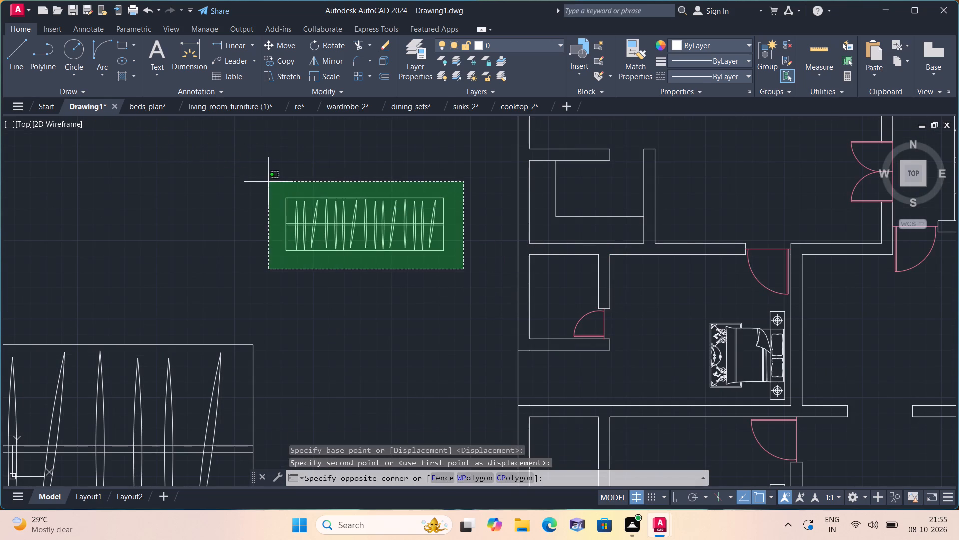
pyautogui.click(331, 76)
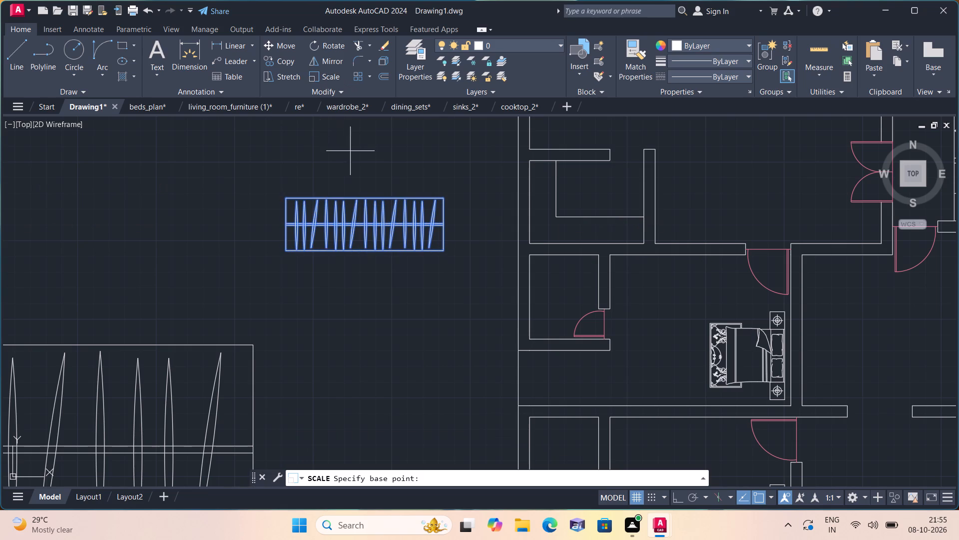
pyautogui.click(331, 218)
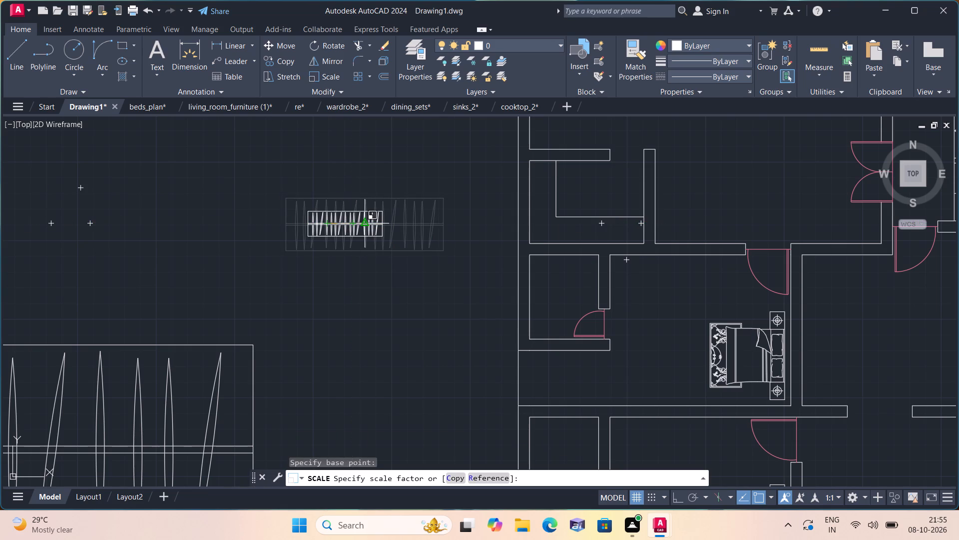
pyautogui.click(367, 225)
# Move the reduced wardrobe by its top-left corner into the bedroom above the lower-left bedroom, just below its upper wall.
pyautogui.click(410, 246)
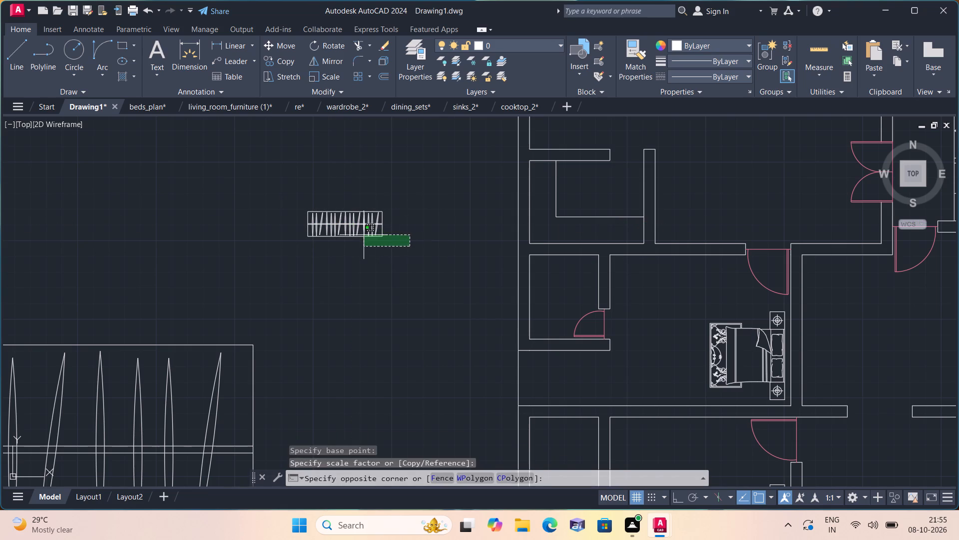
pyautogui.click(267, 190)
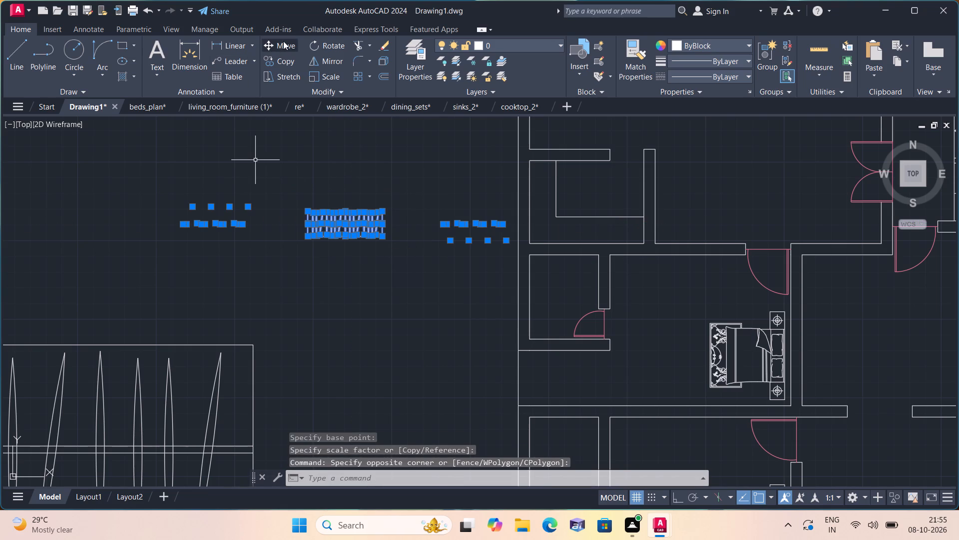
pyautogui.click(283, 41)
pyautogui.click(308, 207)
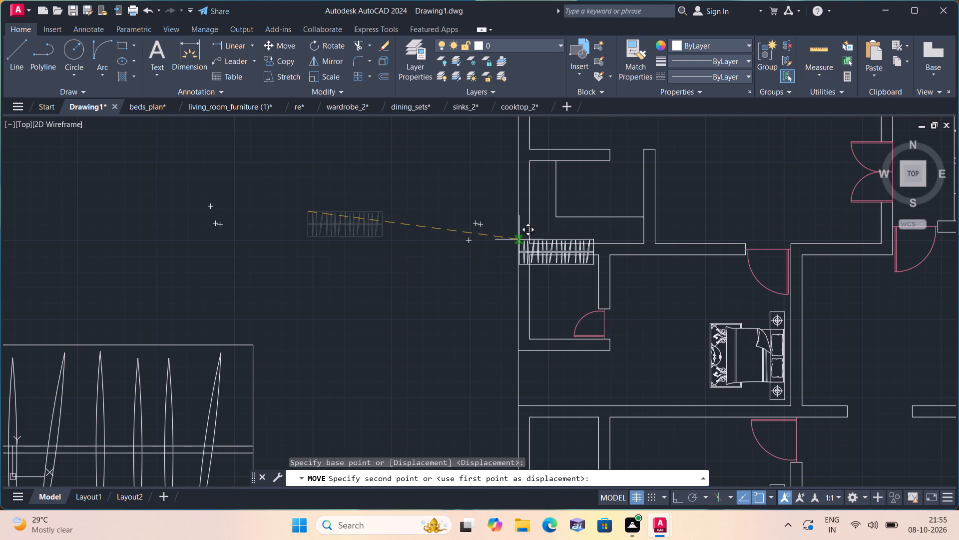
pyautogui.scroll(2, 621, 243)
pyautogui.moveTo(607, 271); pyautogui.dragTo(560, 185, button='middle')
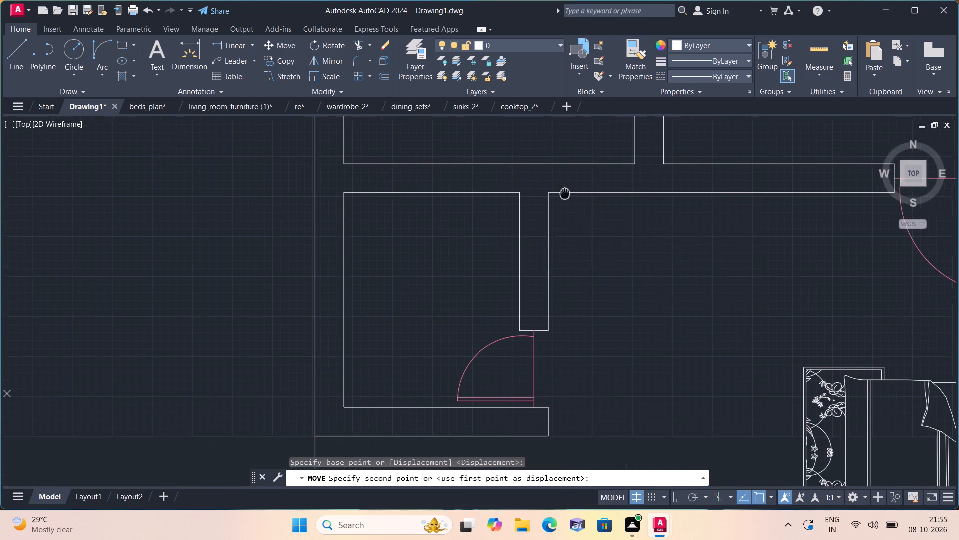
pyautogui.click(581, 218)
# Scale the wardrobe in that bedroom up to roughly 1.18 times its size, about a point inside it.
pyautogui.scroll(-1, 582, 218)
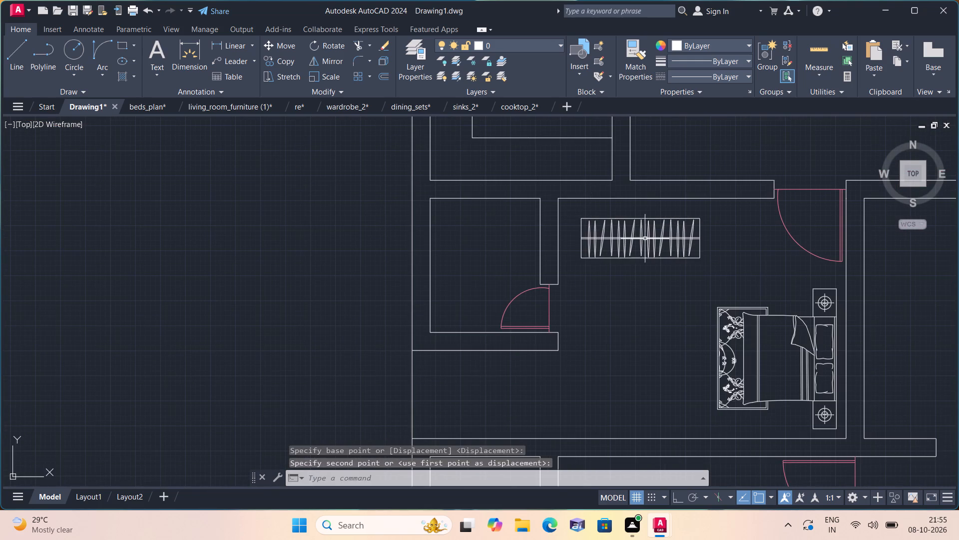
pyautogui.click(730, 280)
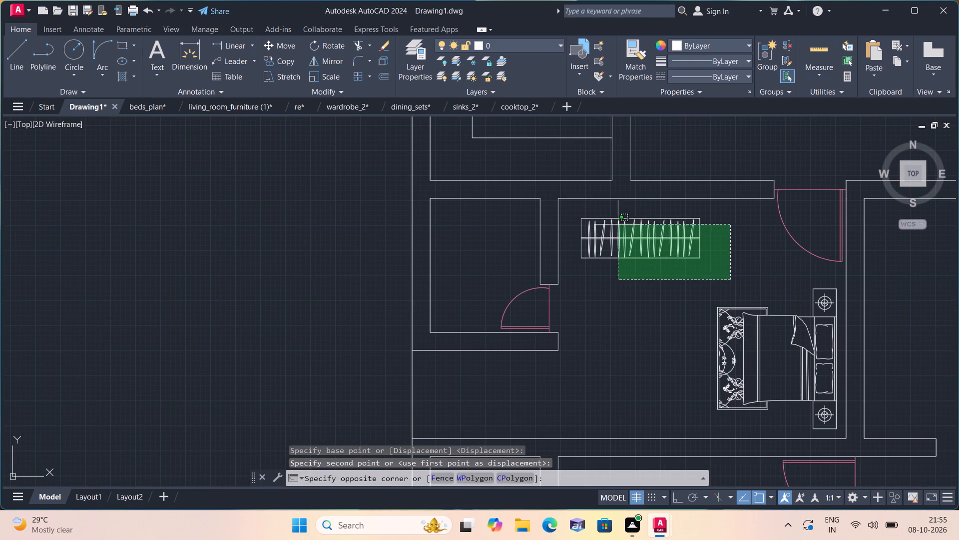
pyautogui.scroll(1, 608, 219)
pyautogui.click(551, 201)
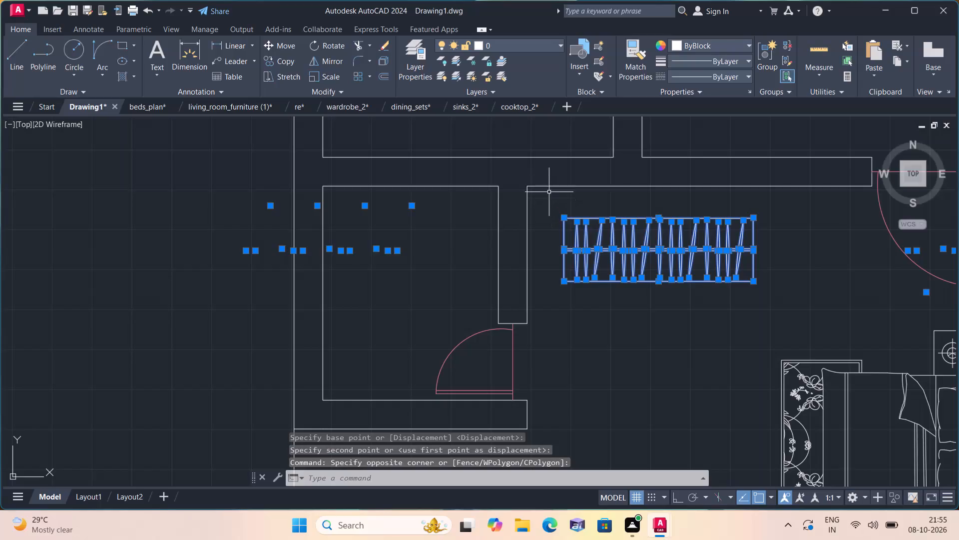
pyautogui.click(333, 75)
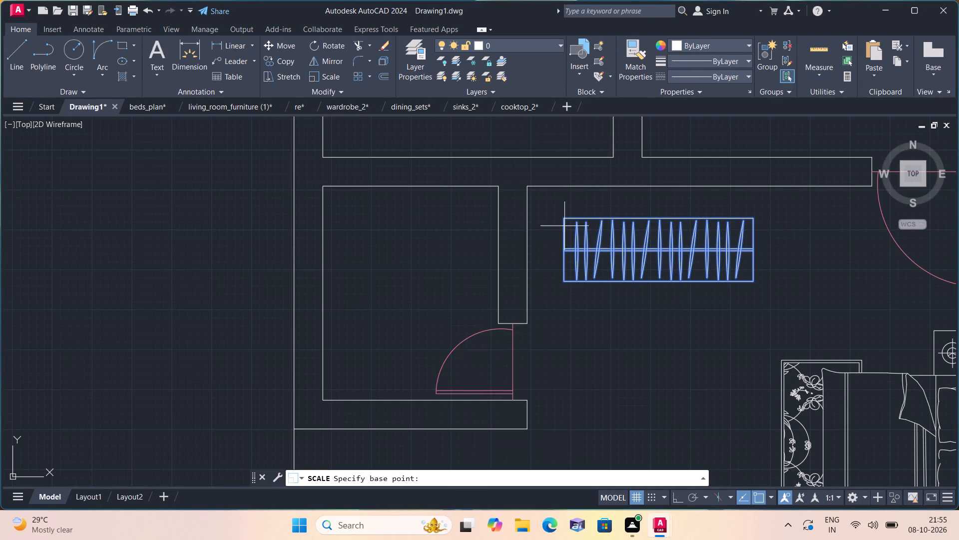
pyautogui.click(632, 250)
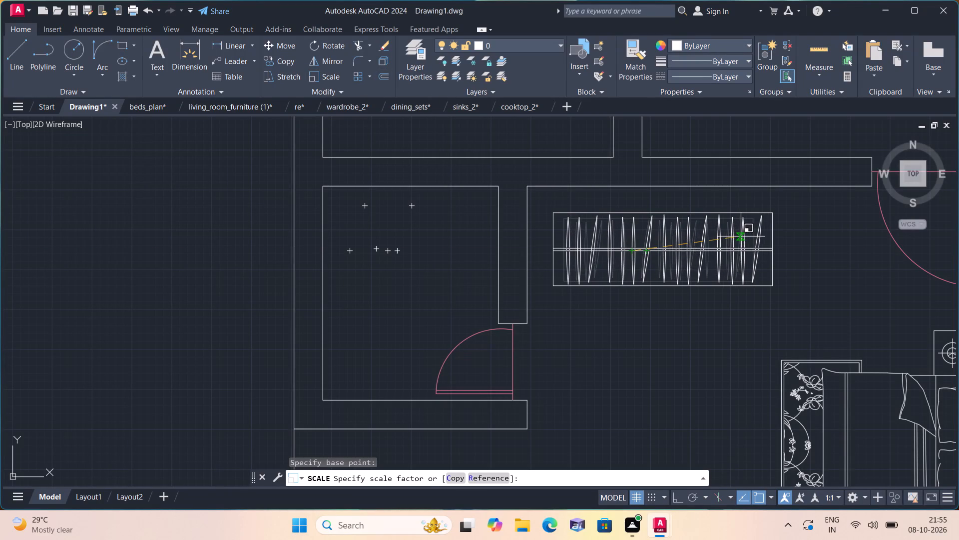
pyautogui.click(743, 236)
# Move the enlarged wardrobe by its top-left corner onto the bedroom's upper-left inside corner, beside the small room's wall.
pyautogui.click(799, 296)
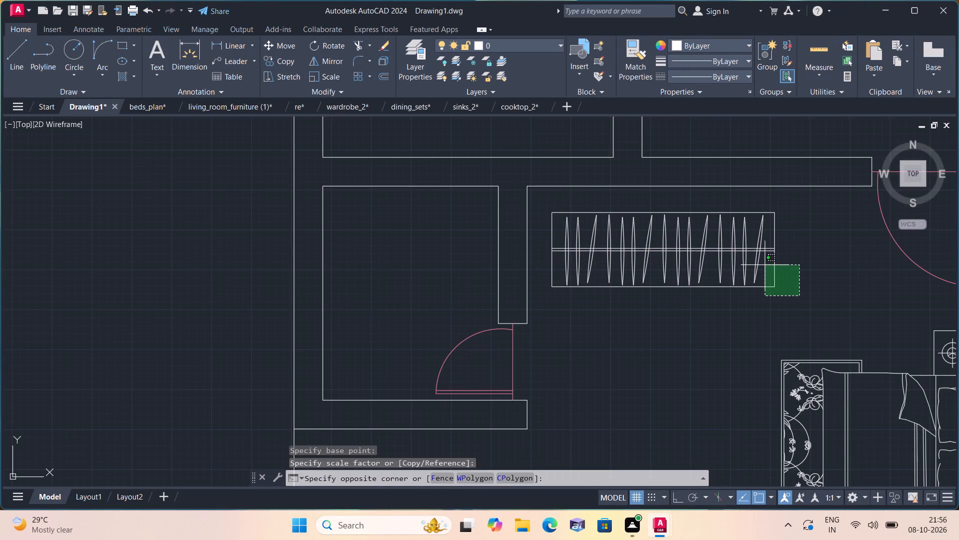
pyautogui.click(548, 195)
pyautogui.click(286, 42)
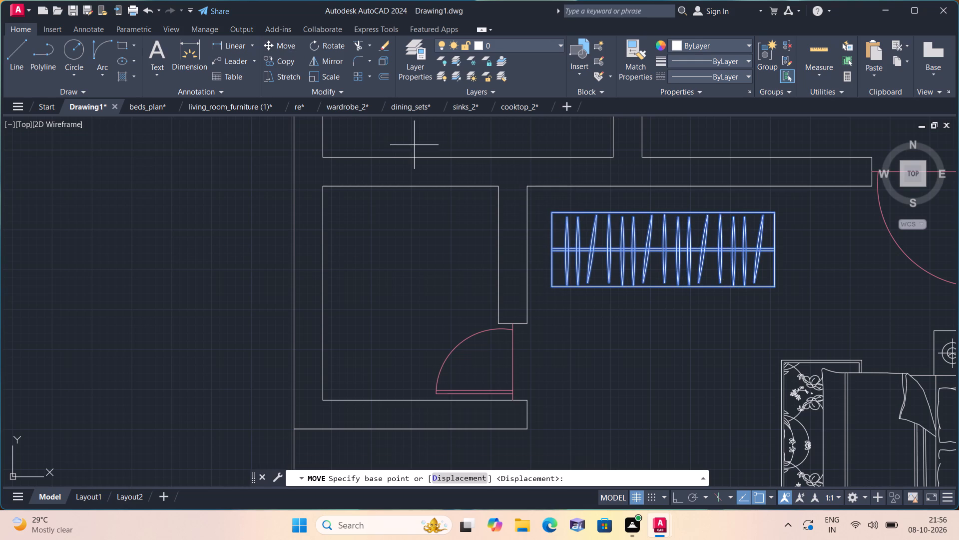
pyautogui.click(552, 210)
pyautogui.scroll(1, 518, 186)
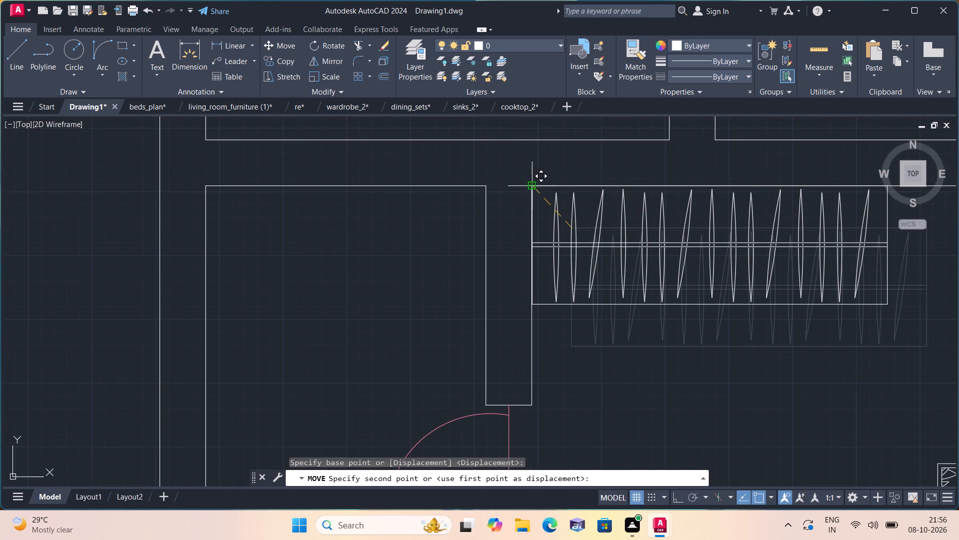
pyautogui.click(530, 188)
# Scale the remaining large wardrobe copy left of the floor plan down to roughly 0.24 times its size, about a point inside it.
pyautogui.scroll(-2, 550, 196)
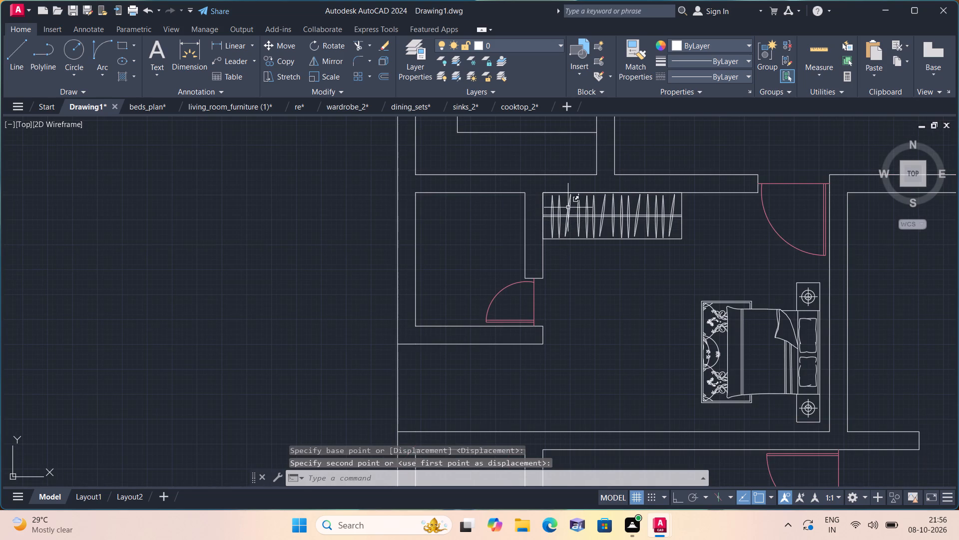
pyautogui.scroll(-1, 565, 221)
pyautogui.moveTo(627, 181); pyautogui.dragTo(625, 181, button='middle')
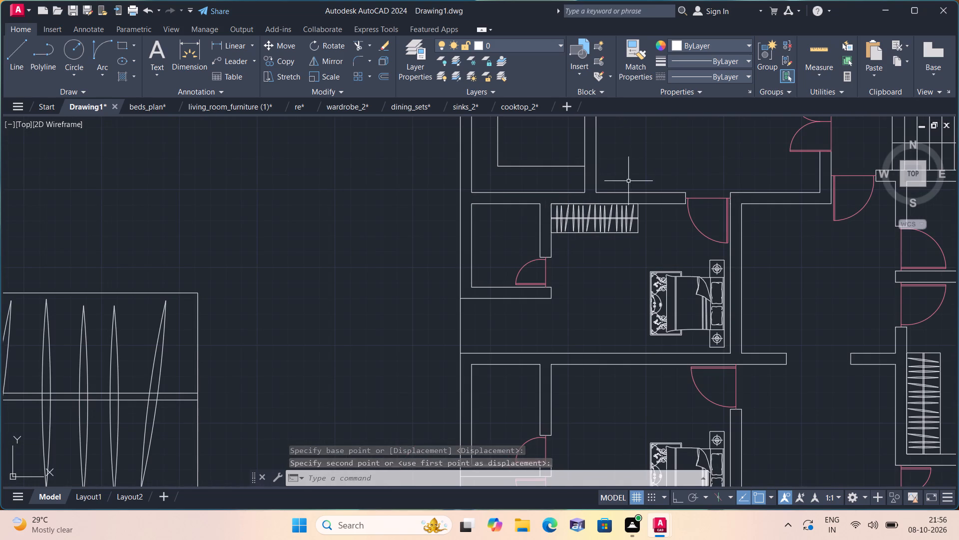
pyautogui.moveTo(625, 181); pyautogui.dragTo(593, 187, button='middle')
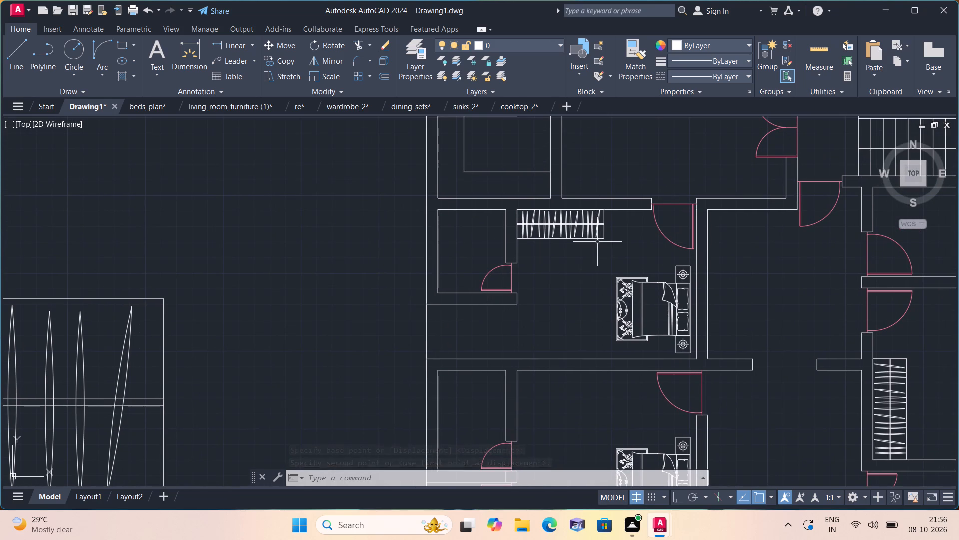
pyautogui.scroll(-1, 597, 241)
pyautogui.moveTo(595, 238); pyautogui.dragTo(601, 188, button='middle')
pyautogui.scroll(-1, 601, 188)
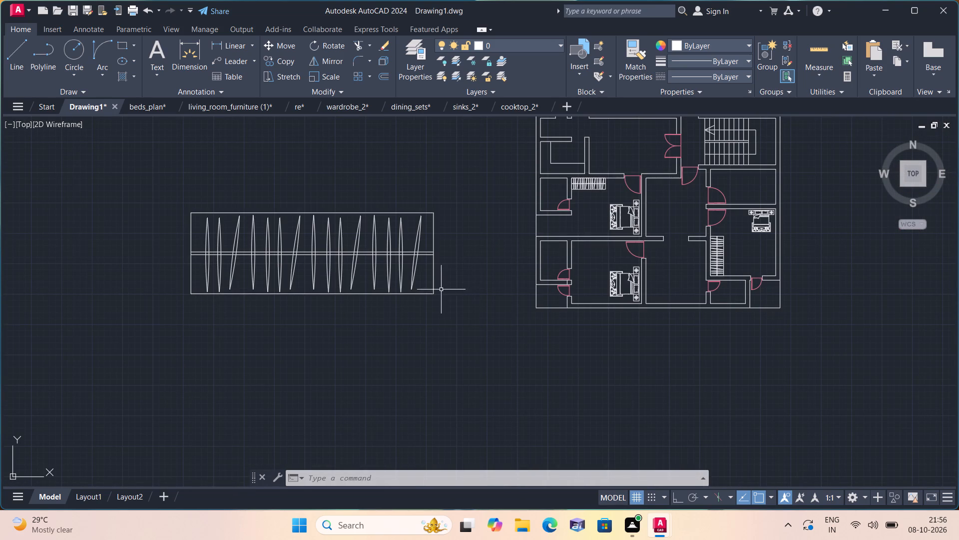
pyautogui.click(446, 299)
pyautogui.click(152, 204)
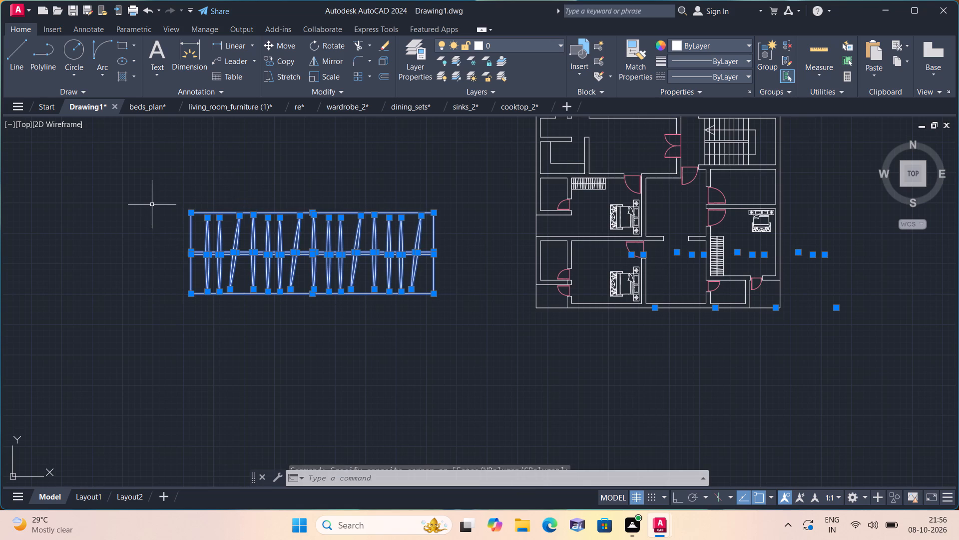
pyautogui.click(332, 76)
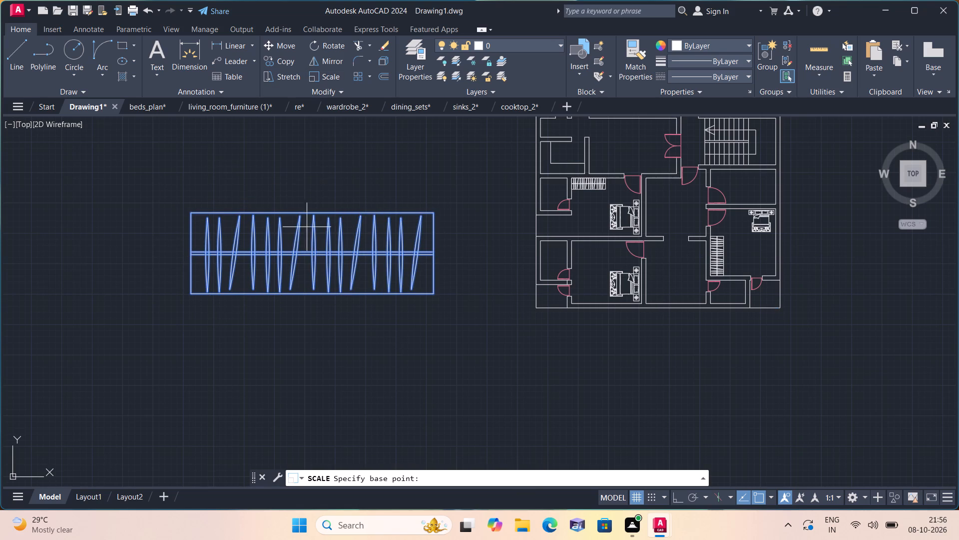
pyautogui.click(305, 240)
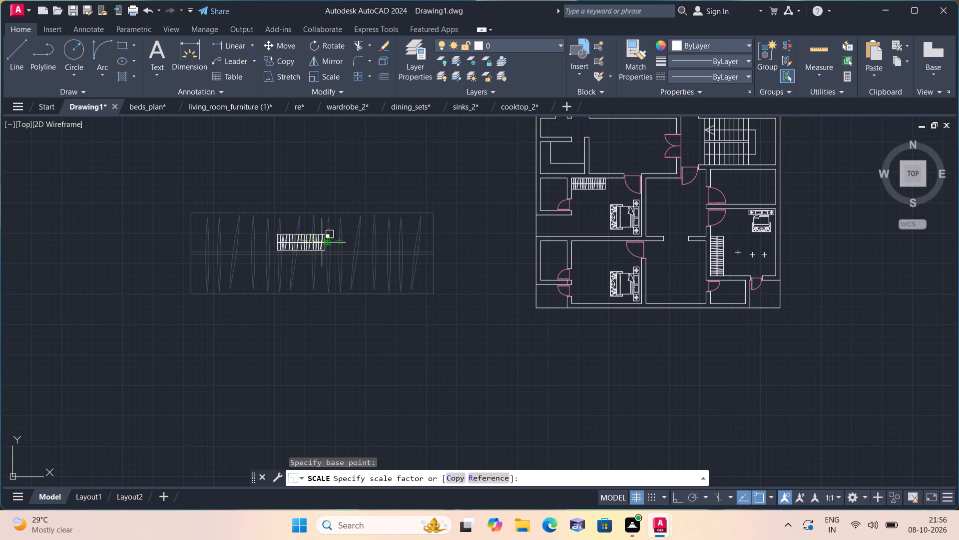
pyautogui.click(322, 243)
# Move the reduced wardrobe copy by its top-left corner to open space just left of the lower-left bedroom.
pyautogui.click(348, 266)
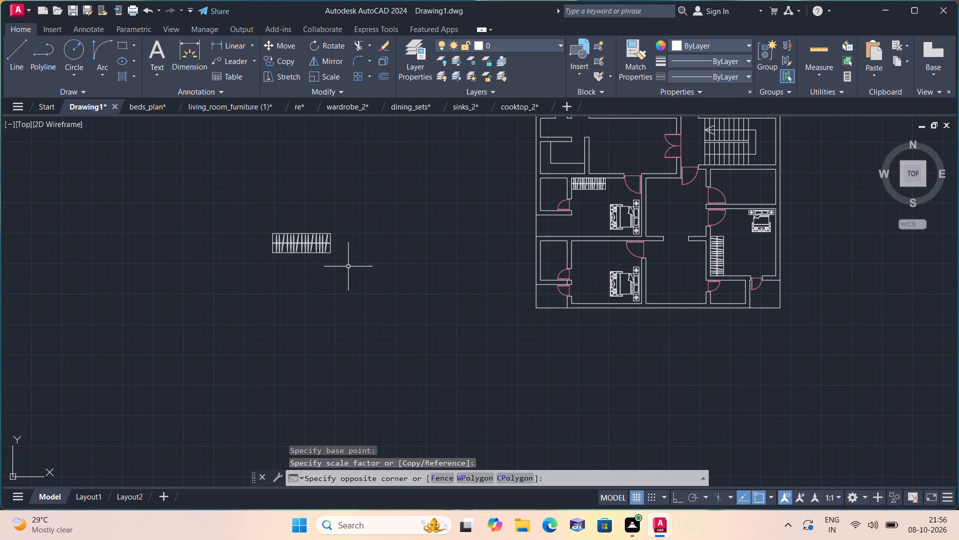
pyautogui.click(248, 204)
pyautogui.click(282, 39)
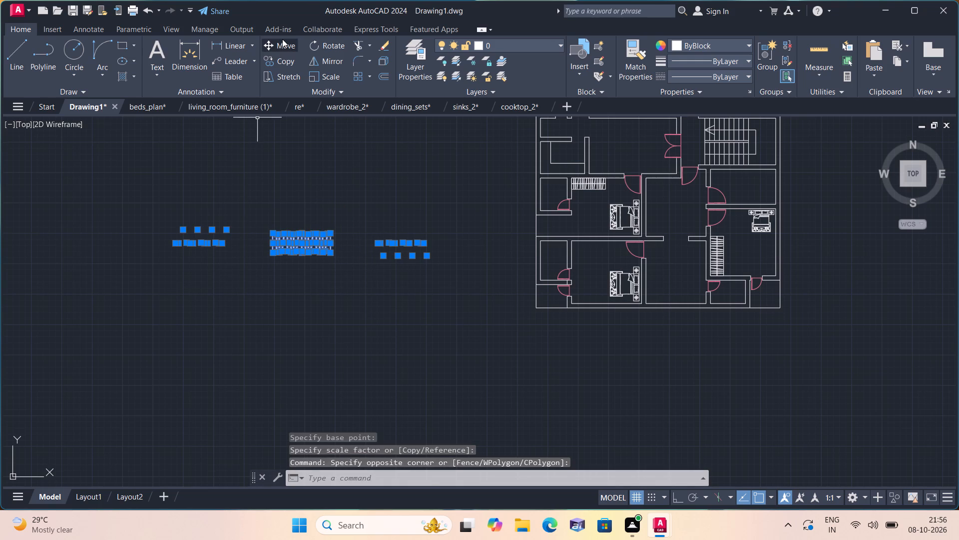
pyautogui.click(272, 231)
pyautogui.scroll(2, 557, 227)
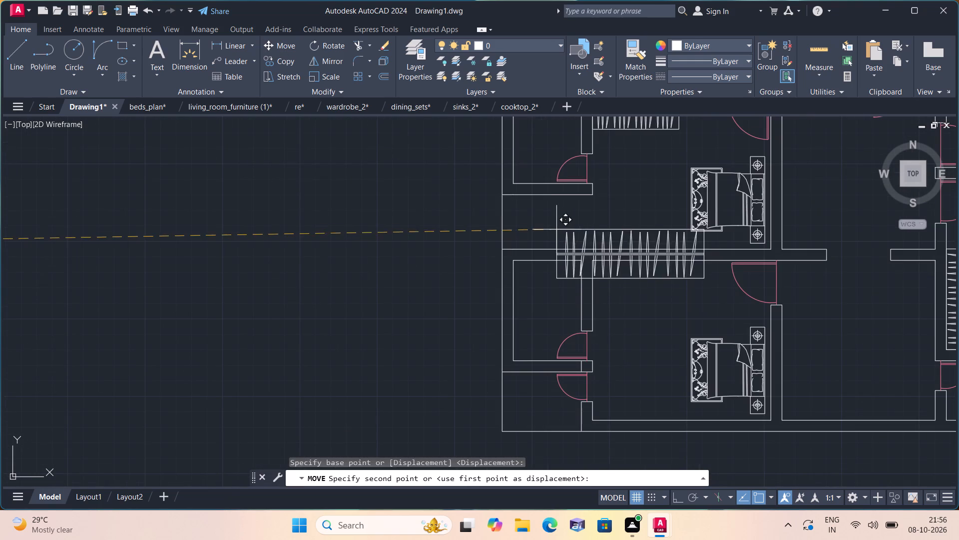
pyautogui.click(296, 233)
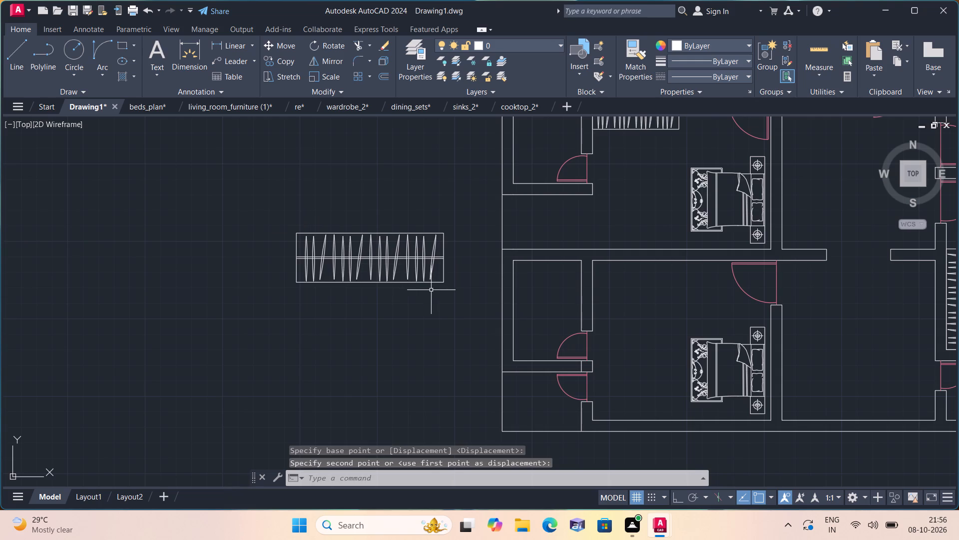
# Scale the wardrobe copy beside the lower-left bedroom down to roughly 0.52 times its size, about a point inside it.
pyautogui.click(475, 293)
pyautogui.click(246, 206)
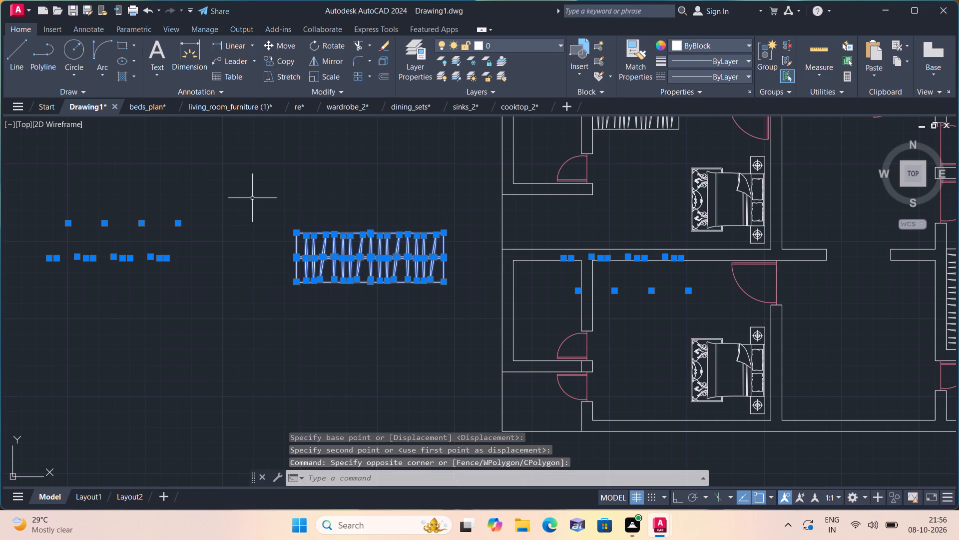
pyautogui.click(329, 73)
pyautogui.click(358, 259)
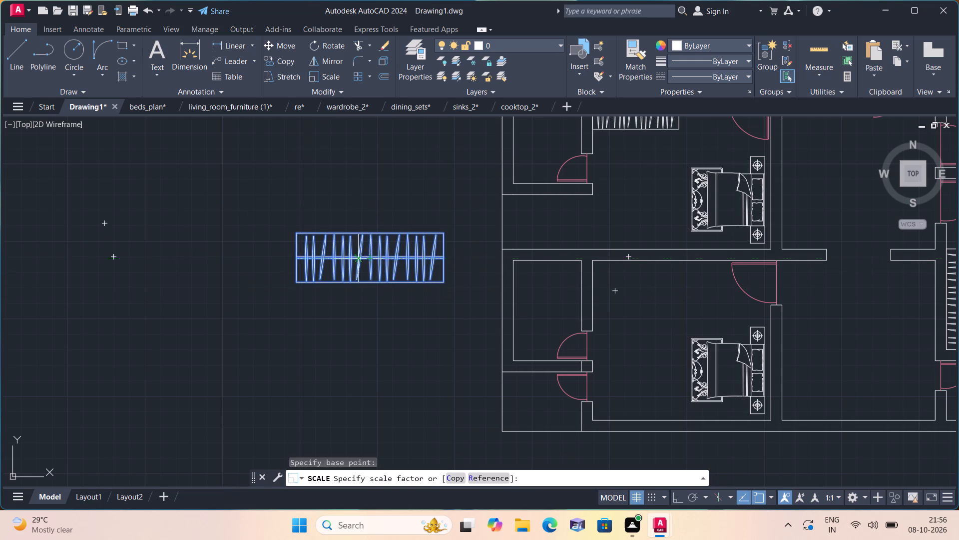
pyautogui.click(401, 265)
# Move the reduced wardrobe by its top-left corner into the lower-left bedroom, just below its upper wall.
pyautogui.click(427, 283)
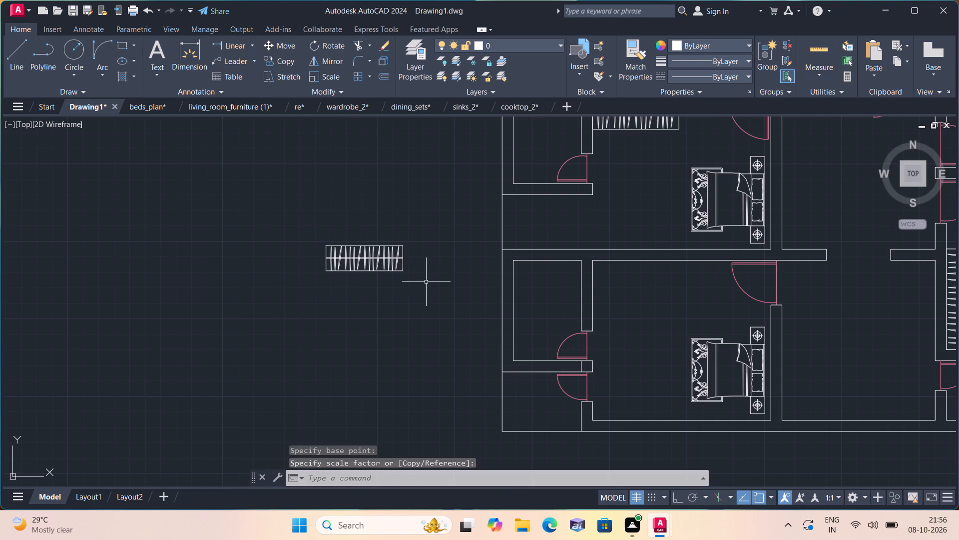
pyautogui.click(323, 235)
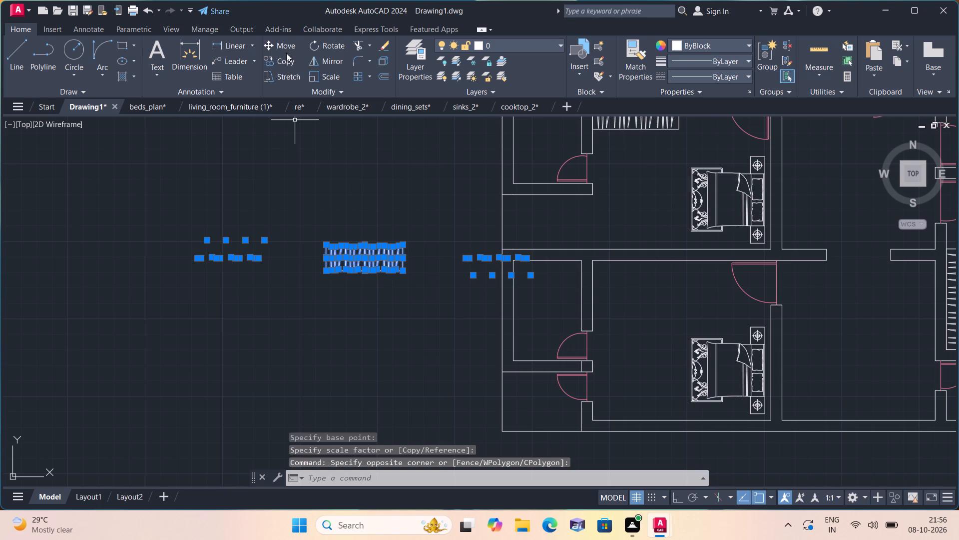
pyautogui.click(284, 43)
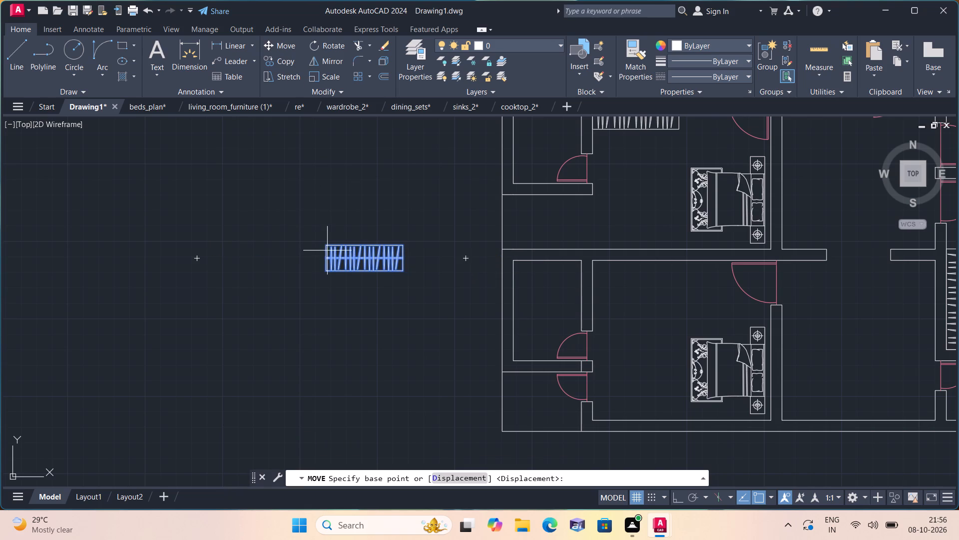
pyautogui.click(327, 244)
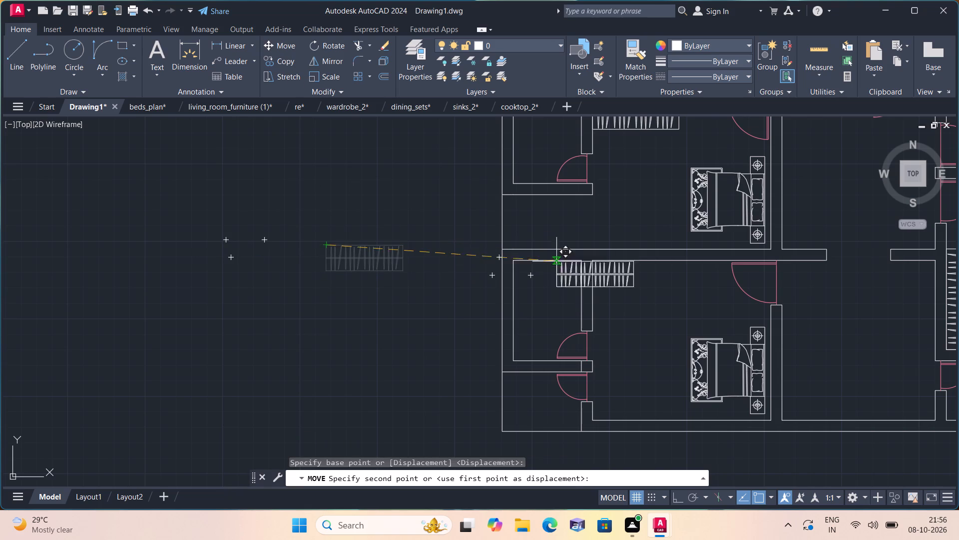
pyautogui.scroll(2, 591, 270)
pyautogui.moveTo(559, 234); pyautogui.dragTo(479, 186, button='middle')
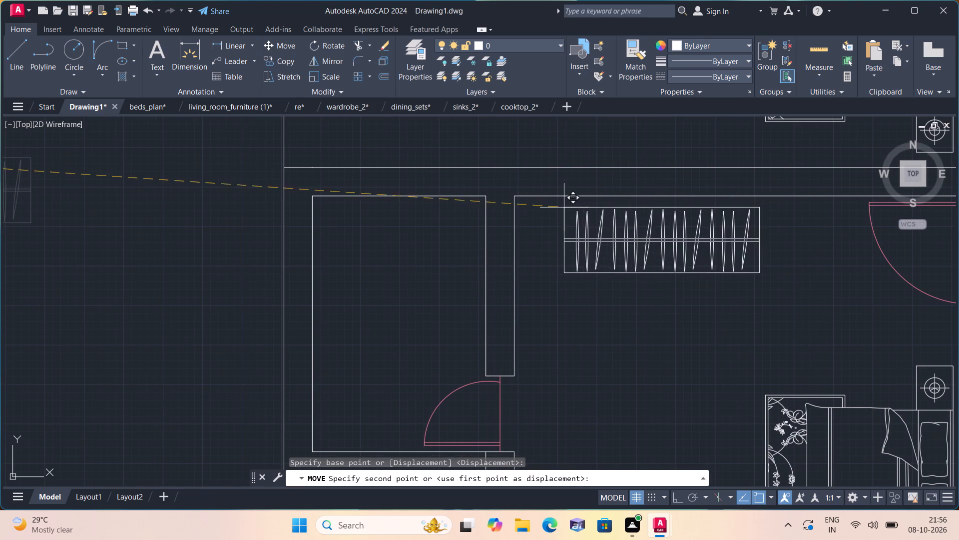
pyautogui.click(575, 225)
# Scale the wardrobe in the lower-left bedroom up very slightly, to roughly 1.01 times its size, about a point inside it.
pyautogui.moveTo(615, 240); pyautogui.dragTo(549, 214, button='middle')
pyautogui.scroll(-1, 615, 240)
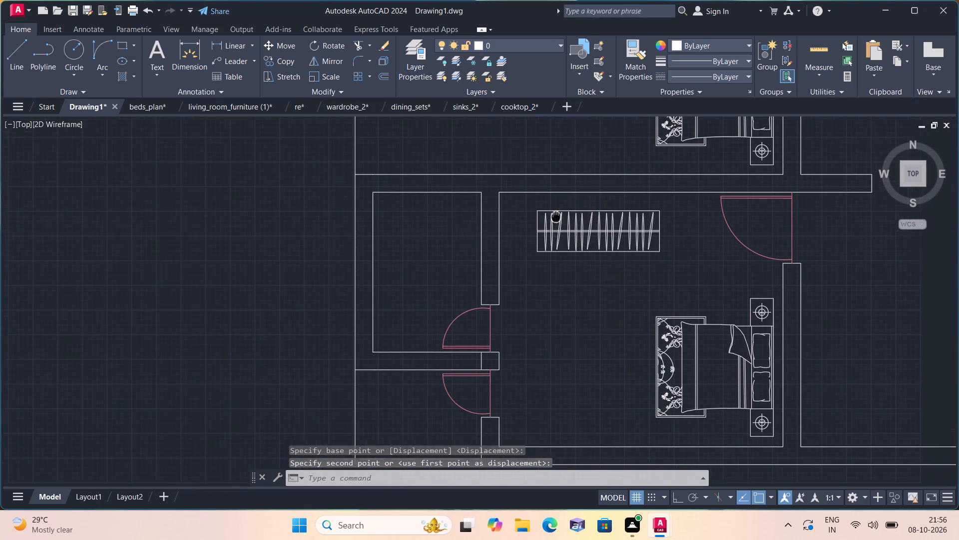
pyautogui.click(661, 255)
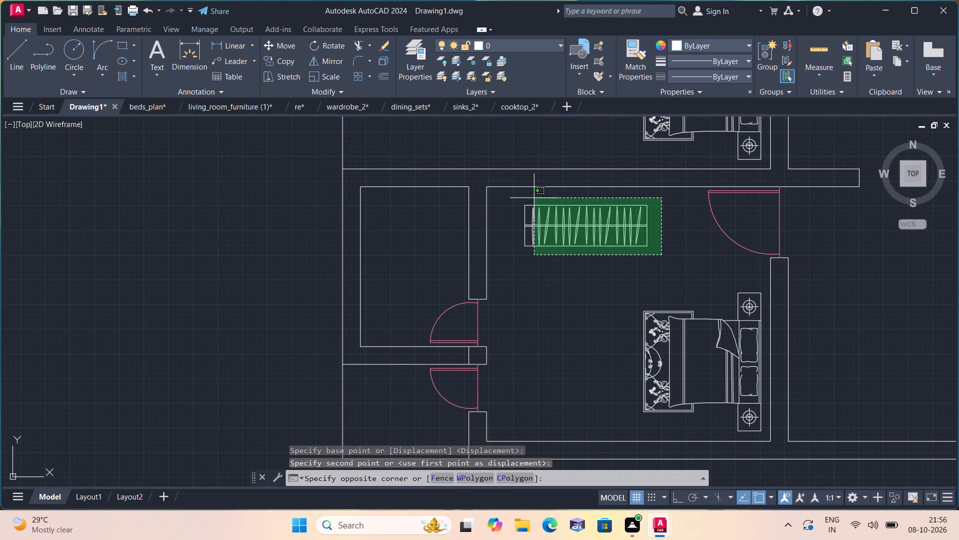
pyautogui.click(512, 196)
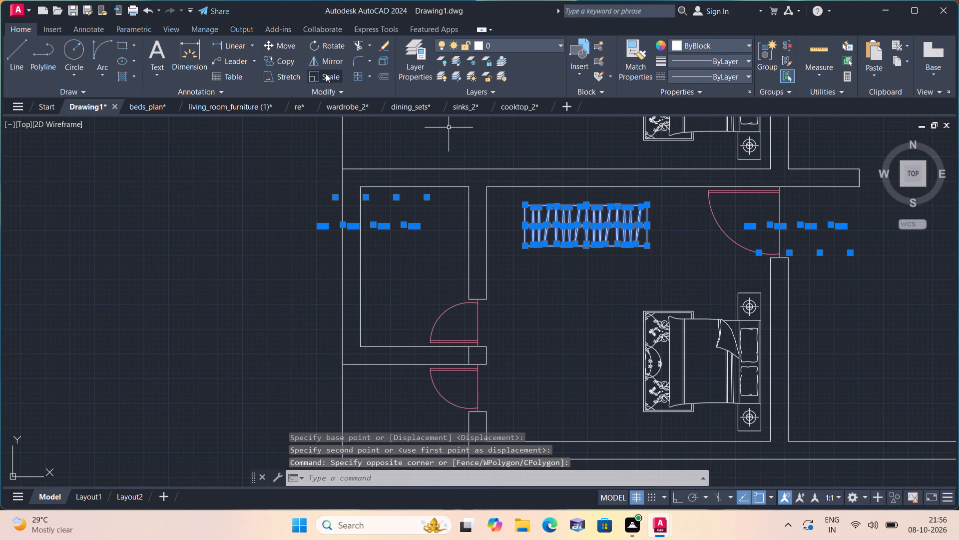
pyautogui.click(326, 73)
pyautogui.click(551, 220)
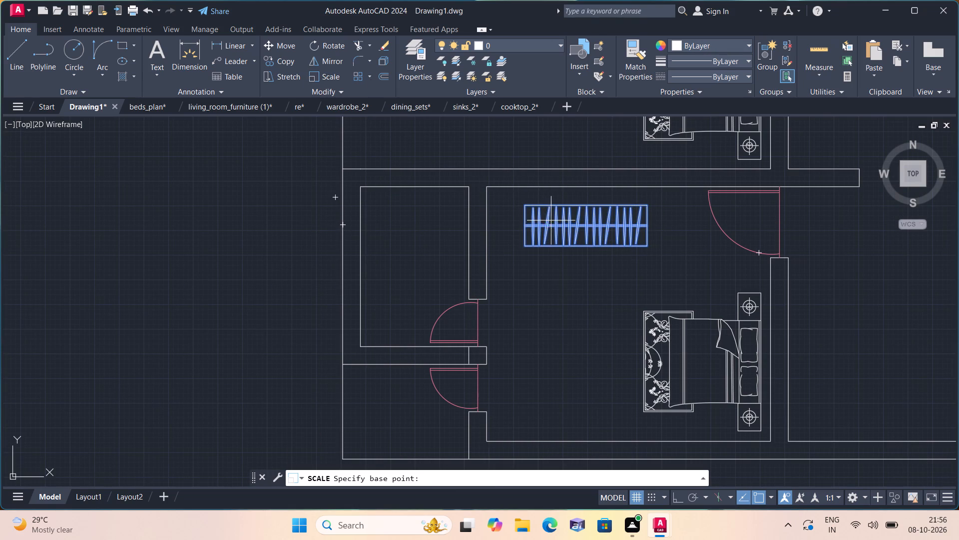
pyautogui.click(611, 219)
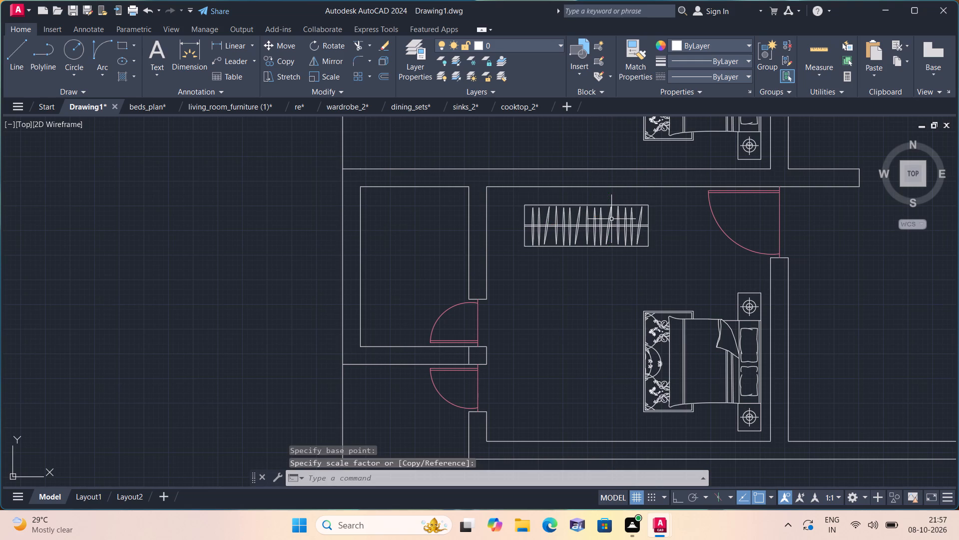
# Move the wardrobe by its top-left corner onto the lower-left bedroom's upper-left inside corner, beside the small room's wall.
pyautogui.click(680, 266)
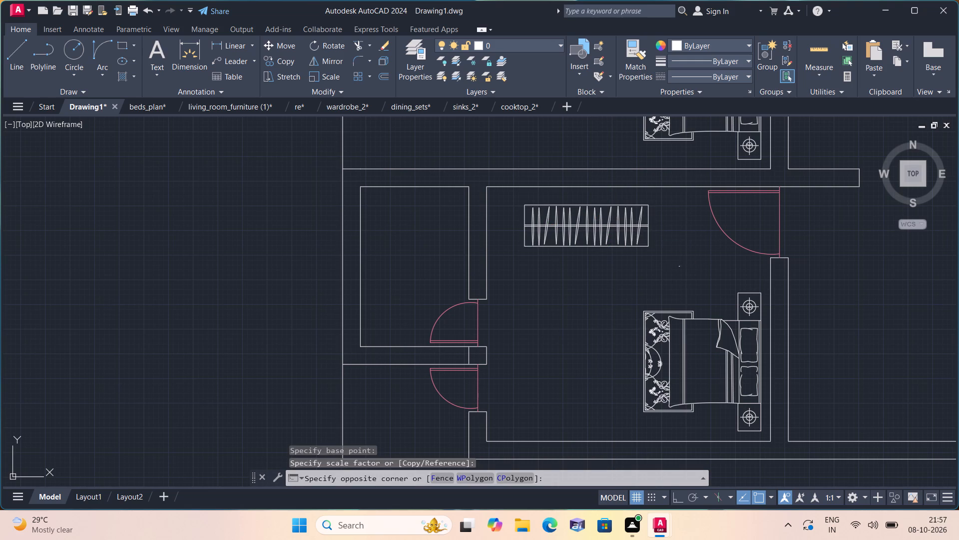
pyautogui.click(516, 195)
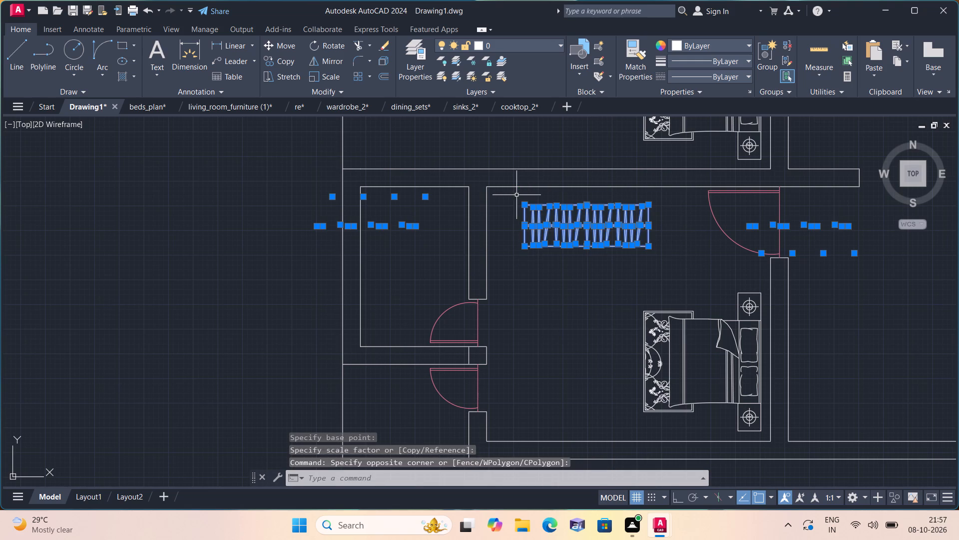
pyautogui.click(283, 45)
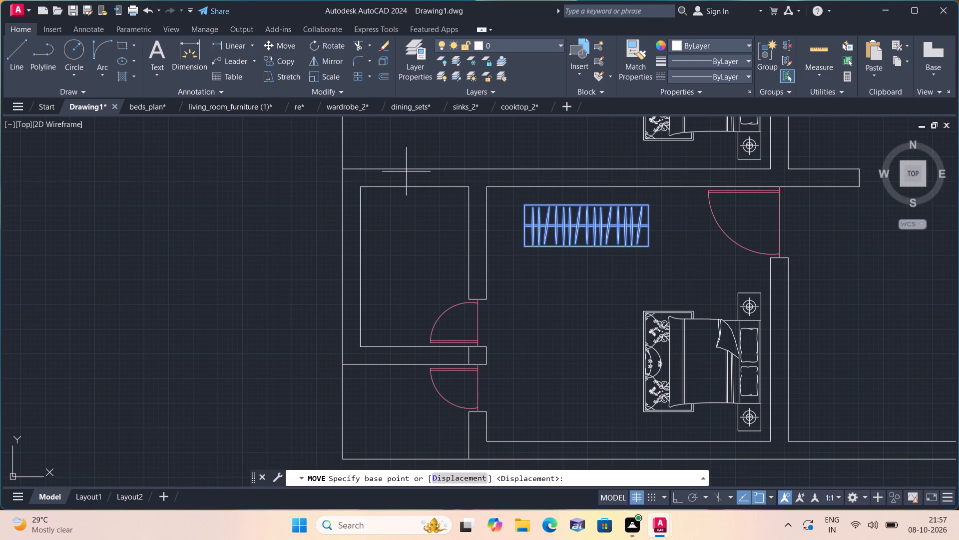
pyautogui.click(525, 203)
pyautogui.scroll(2, 488, 194)
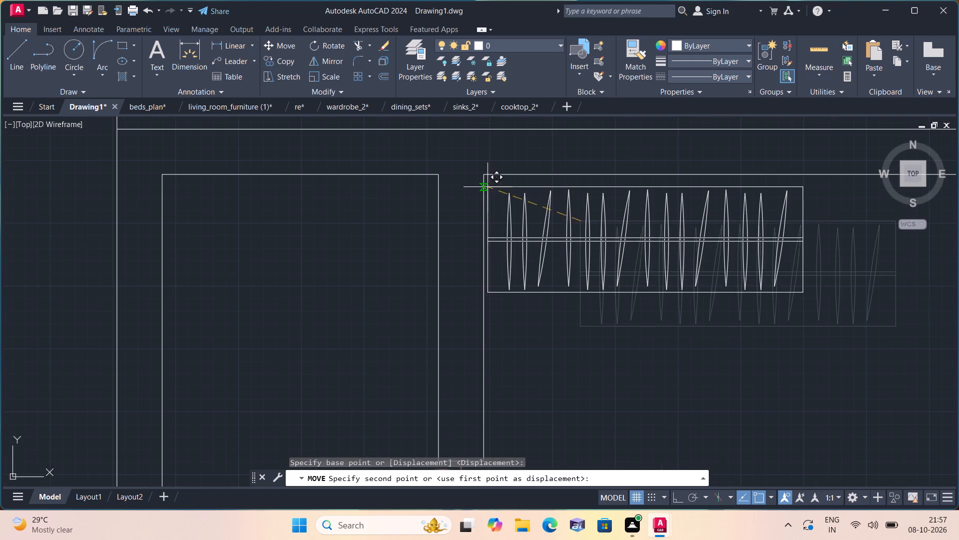
pyautogui.click(484, 174)
# Move the large wardrobe near the dining set by its bottom-right corner to open space left of the floor plan's upper bedrooms.
pyautogui.scroll(-2, 485, 177)
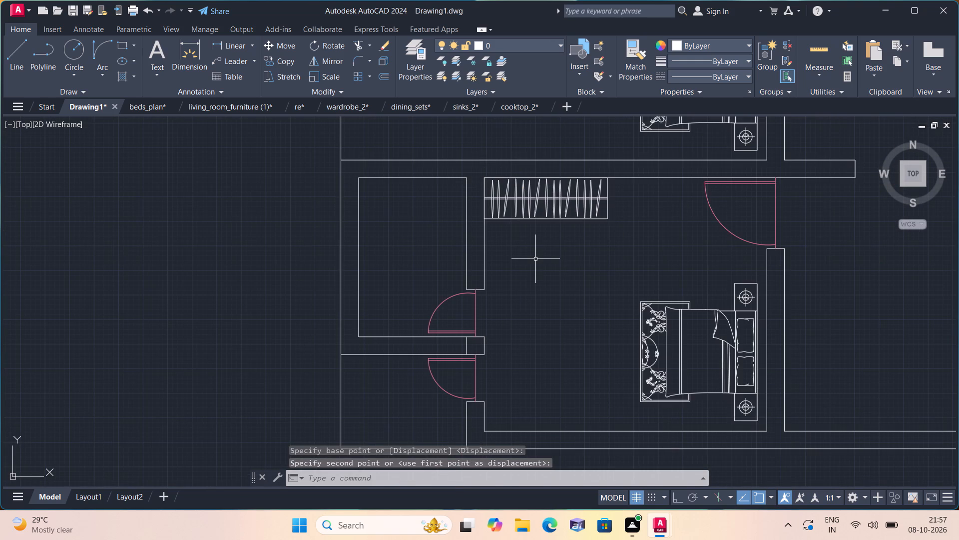
pyautogui.scroll(-2, 537, 252)
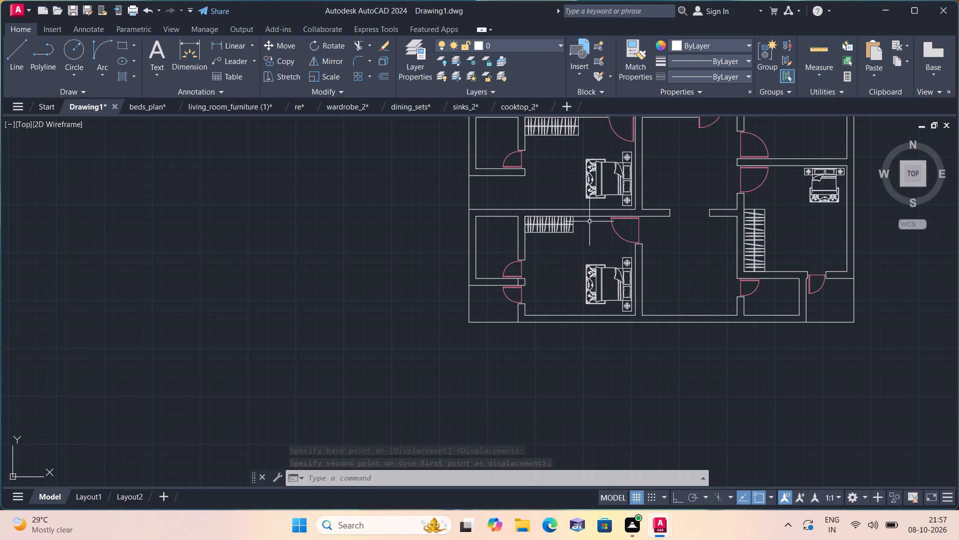
pyautogui.moveTo(585, 216); pyautogui.dragTo(529, 206, button='middle')
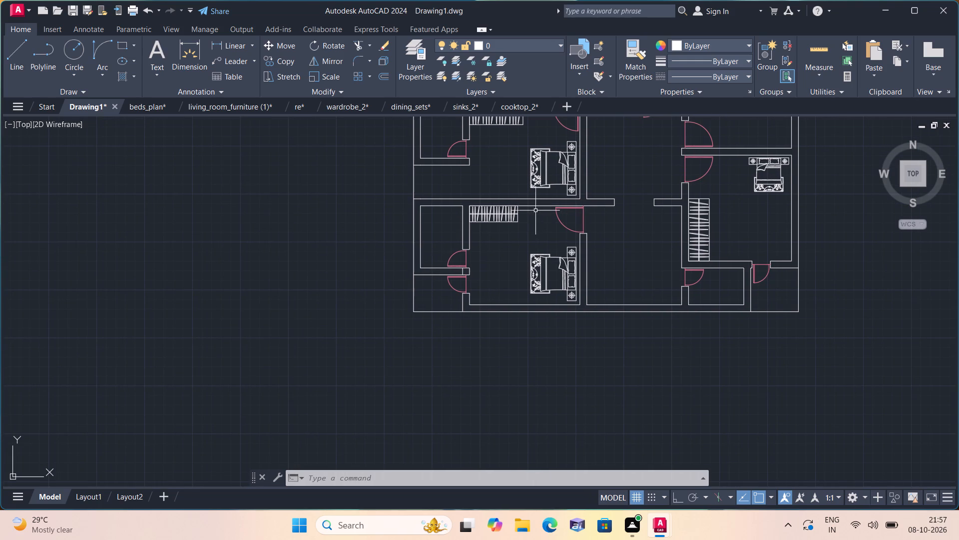
pyautogui.scroll(2, 535, 212)
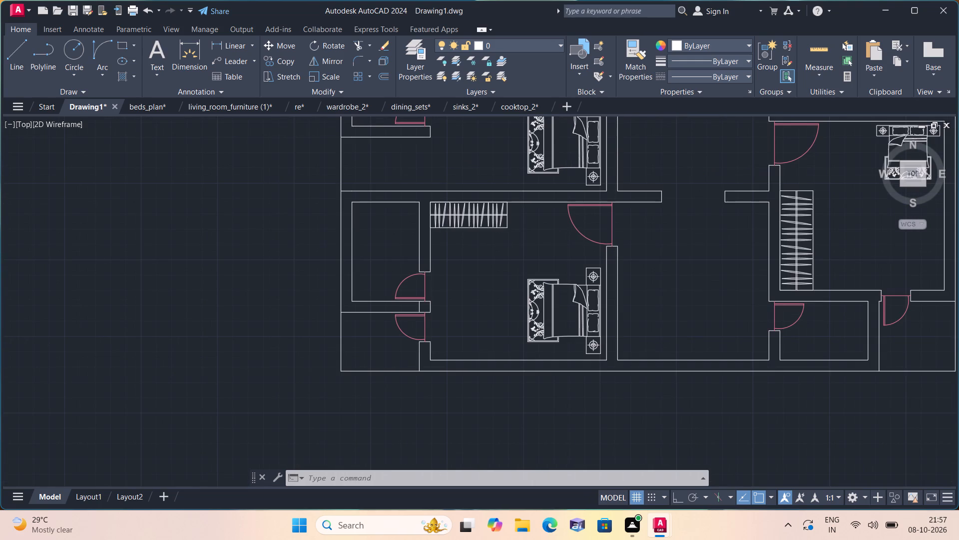
pyautogui.scroll(-2, 535, 212)
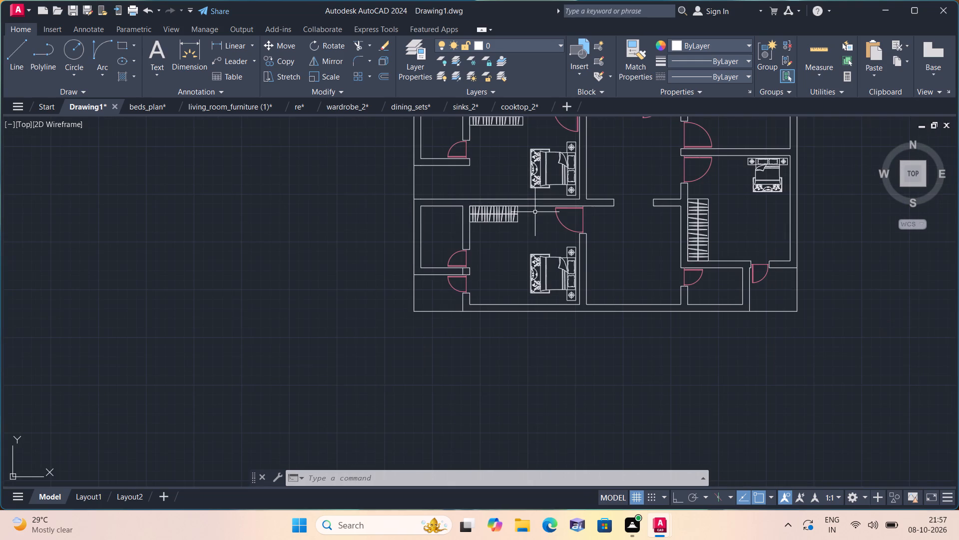
pyautogui.moveTo(537, 213); pyautogui.dragTo(545, 260, button='middle')
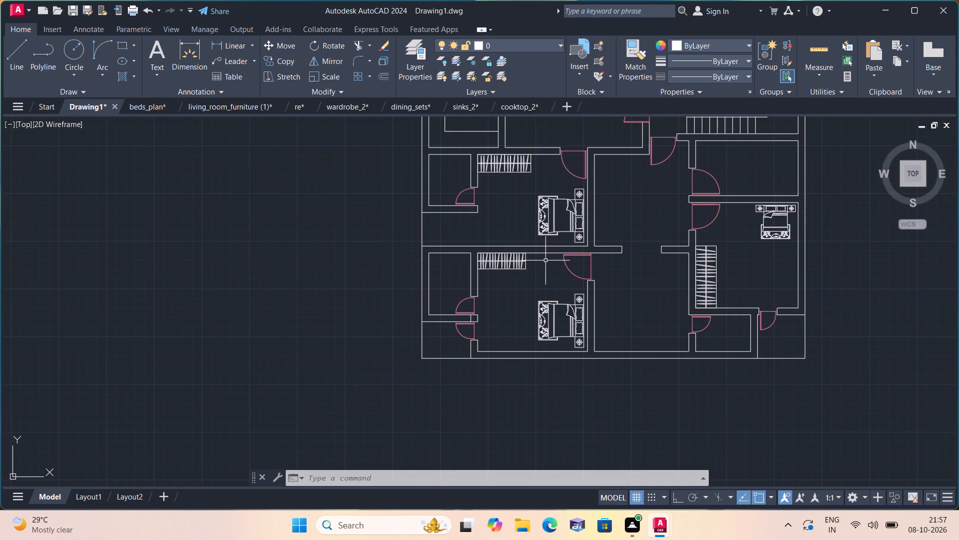
pyautogui.scroll(-1, 545, 259)
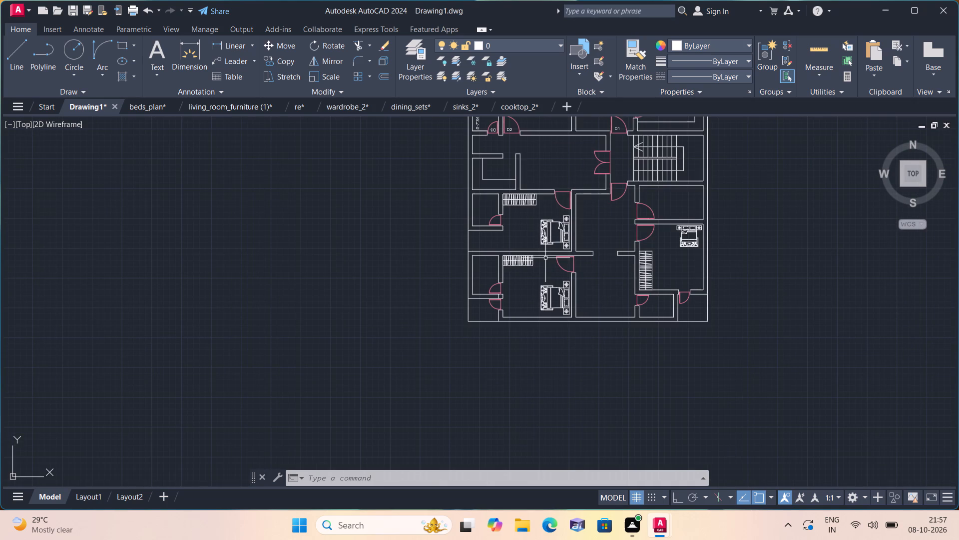
pyautogui.moveTo(543, 256); pyautogui.dragTo(528, 231, button='middle')
pyautogui.scroll(-1, 528, 231)
pyautogui.scroll(1, 536, 206)
pyautogui.moveTo(536, 206); pyautogui.dragTo(556, 333, button='middle')
pyautogui.scroll(-1, 556, 333)
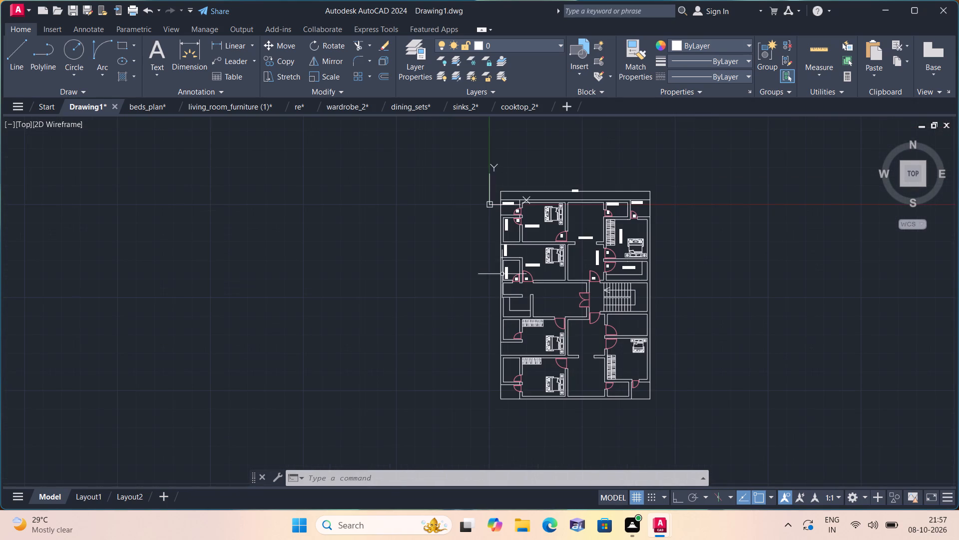
pyautogui.moveTo(378, 264); pyautogui.dragTo(554, 284, button='middle')
pyautogui.scroll(-1, 554, 284)
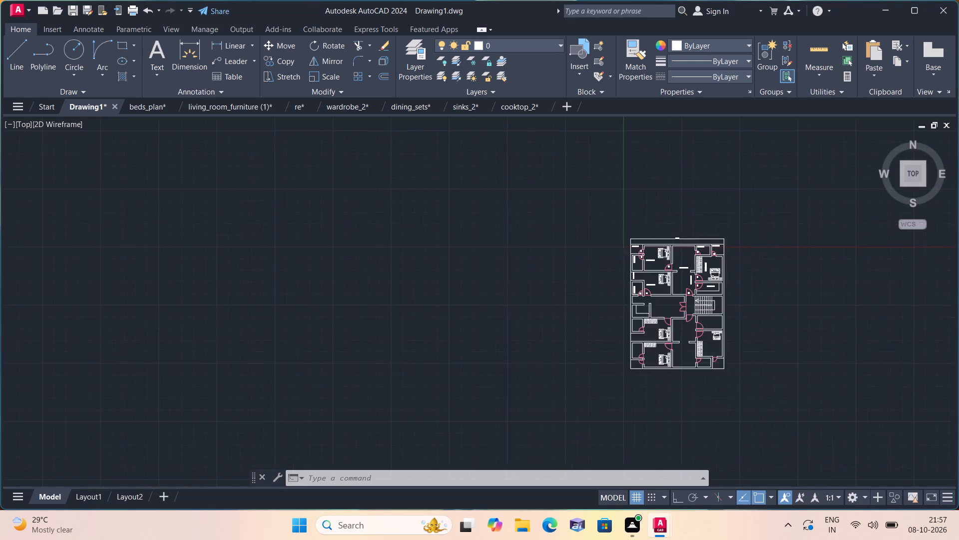
pyautogui.scroll(-2, 554, 284)
pyautogui.scroll(-3, 357, 242)
pyautogui.moveTo(322, 218); pyautogui.dragTo(438, 293, button='middle')
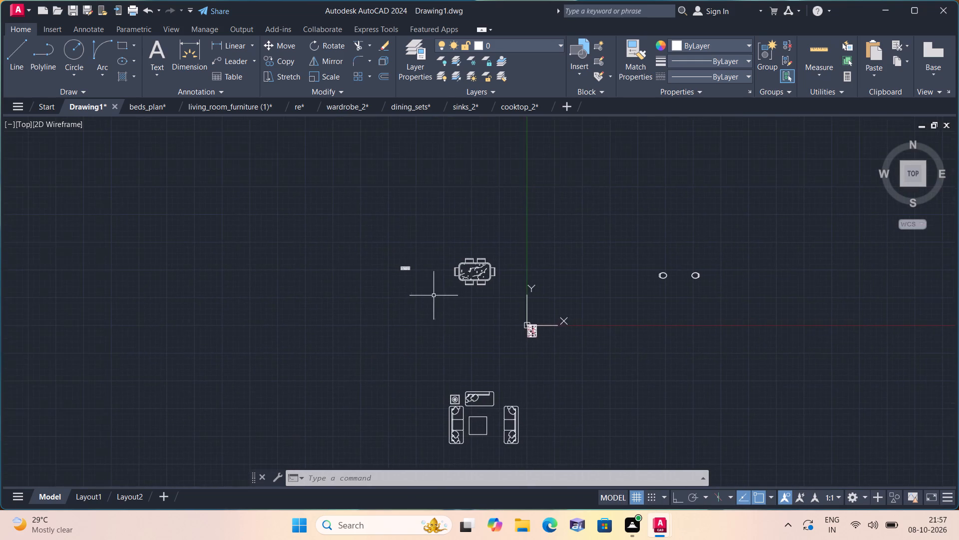
pyautogui.scroll(3, 412, 286)
pyautogui.moveTo(422, 264); pyautogui.dragTo(423, 250)
pyautogui.click(358, 171)
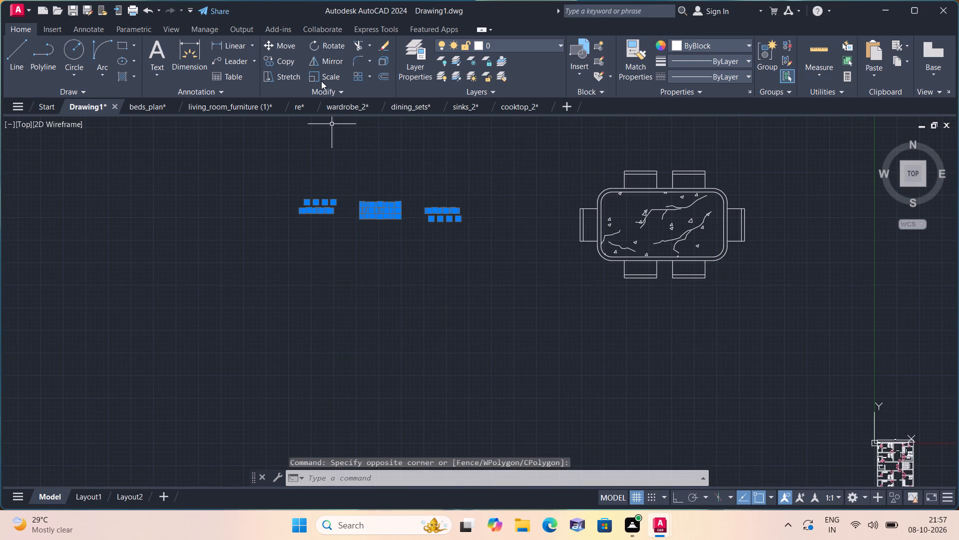
pyautogui.click(285, 44)
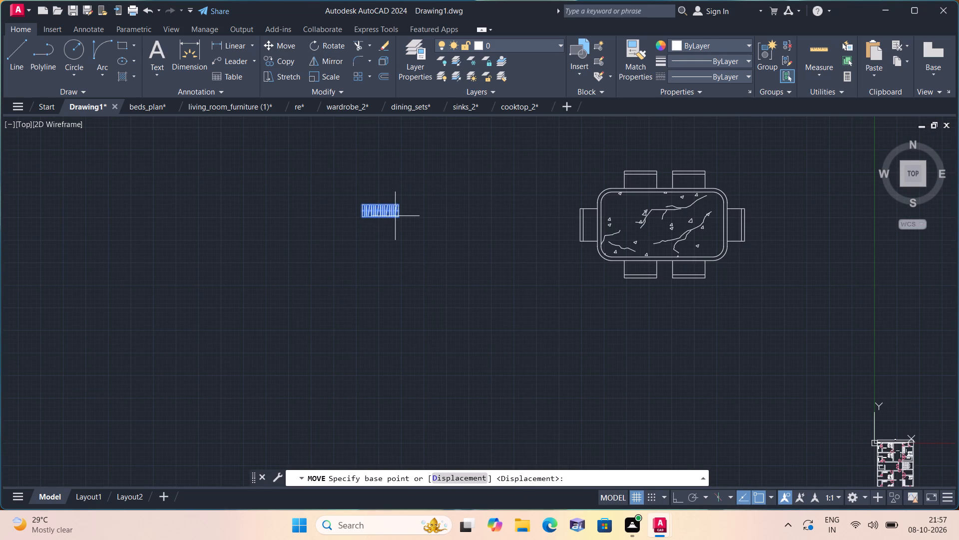
pyautogui.moveTo(399, 217); pyautogui.dragTo(403, 221)
pyautogui.scroll(-2, 451, 257)
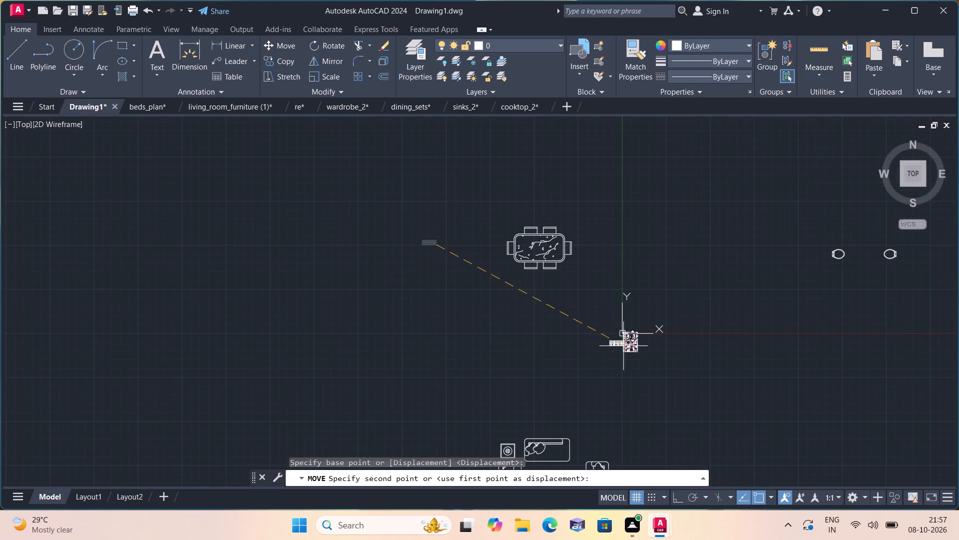
pyautogui.moveTo(619, 343); pyautogui.dragTo(549, 265, button='middle')
pyautogui.scroll(4, 579, 270)
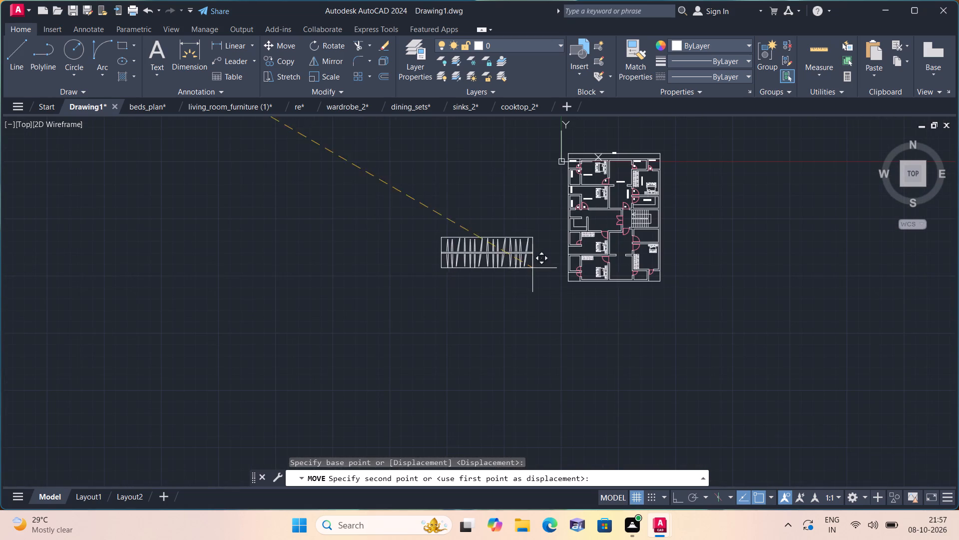
pyautogui.scroll(1, 597, 198)
pyautogui.moveTo(597, 197); pyautogui.dragTo(634, 328, button='middle')
pyautogui.scroll(1, 634, 327)
pyautogui.click(505, 269)
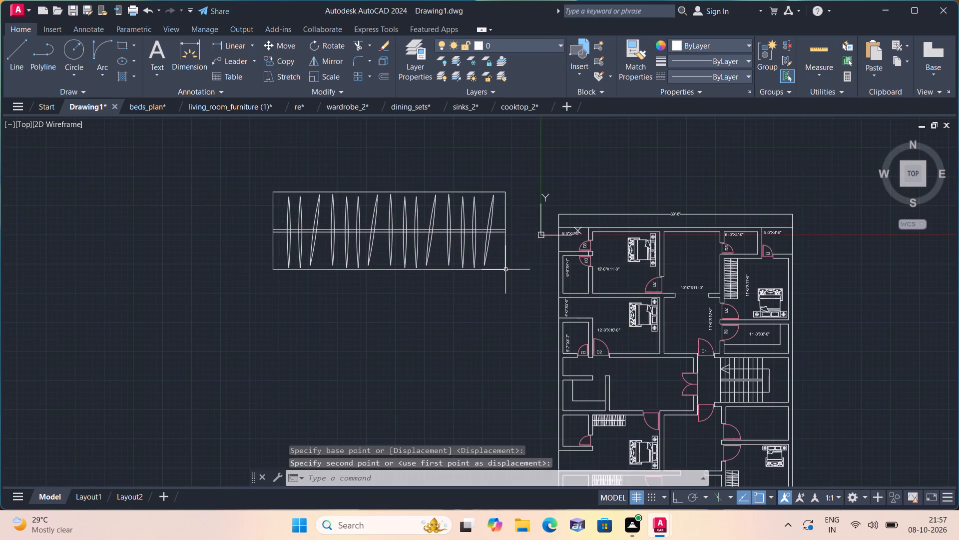
# Scale the large wardrobe left of the upper bedrooms down to roughly 0.17 times its size, about a point inside it.
pyautogui.scroll(2, 505, 269)
pyautogui.scroll(-1, 526, 277)
pyautogui.click(538, 282)
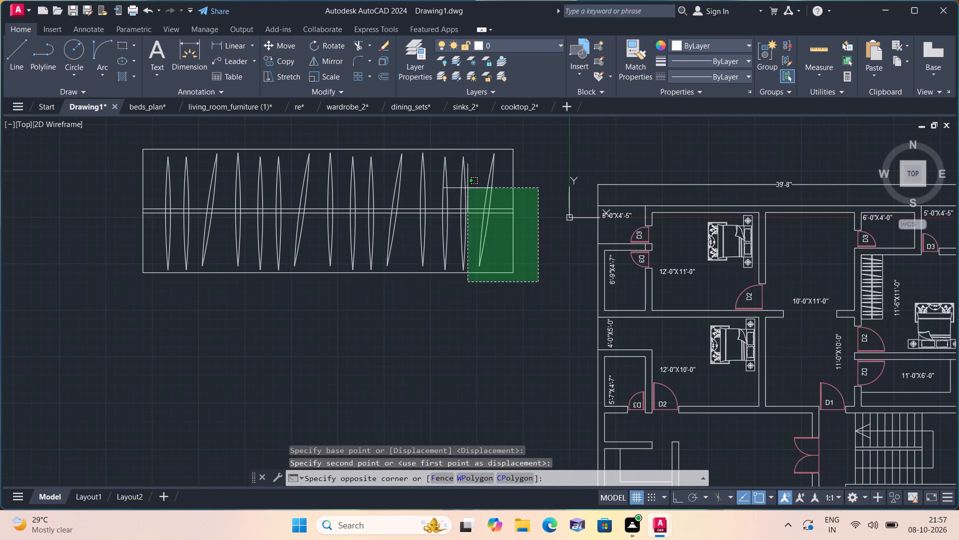
pyautogui.click(128, 126)
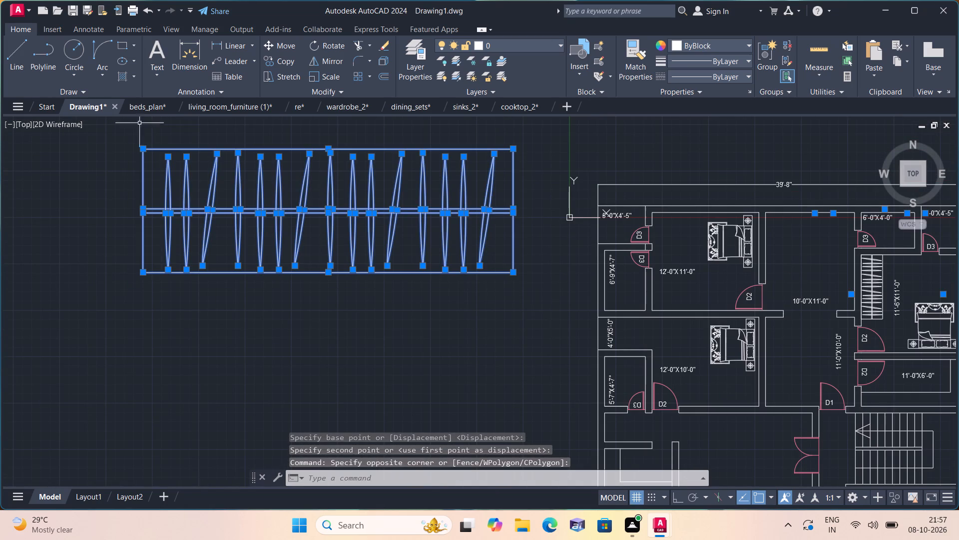
pyautogui.click(334, 74)
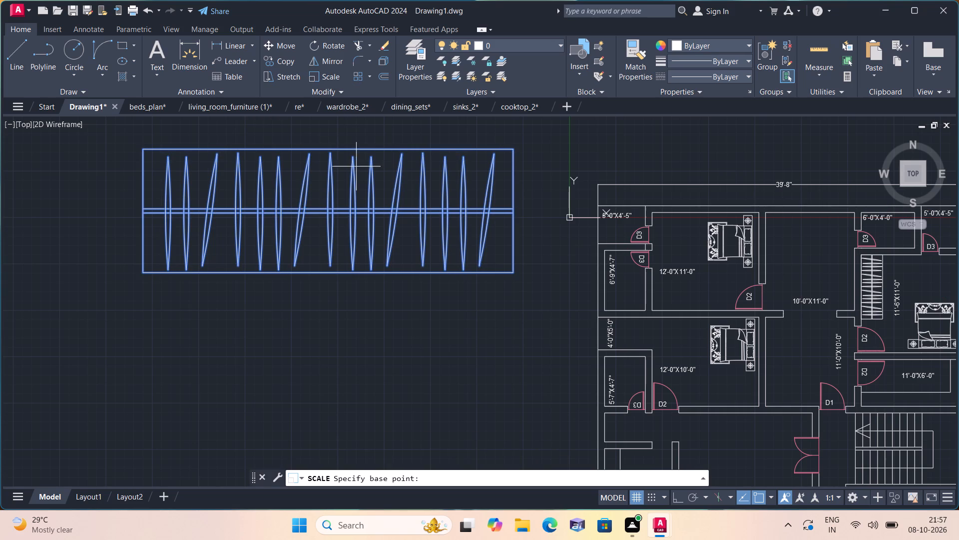
pyautogui.click(355, 181)
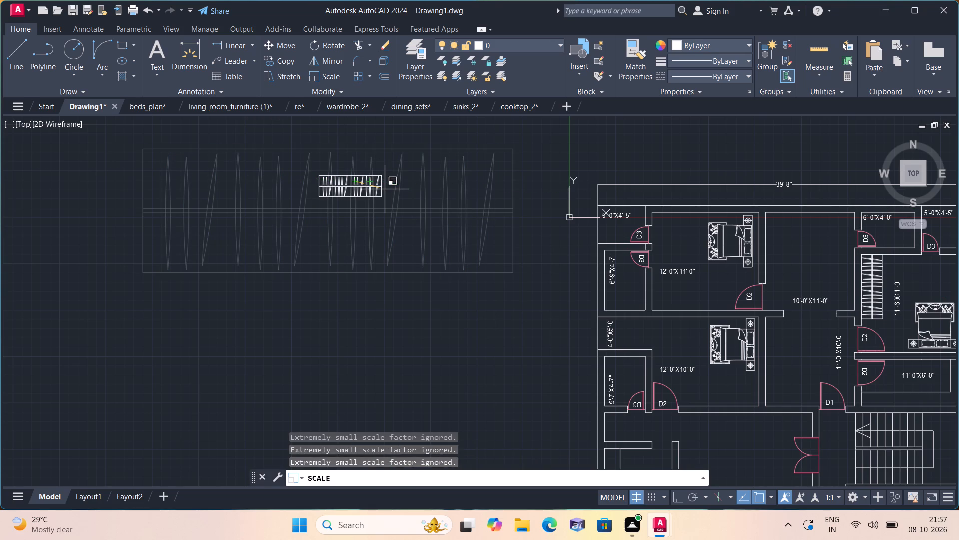
pyautogui.click(385, 190)
# Copy the scaled-down wardrobe by its bottom-right corner onto the lower-right inside corner of the 12'-0"X10'-0" bedroom.
pyautogui.click(413, 211)
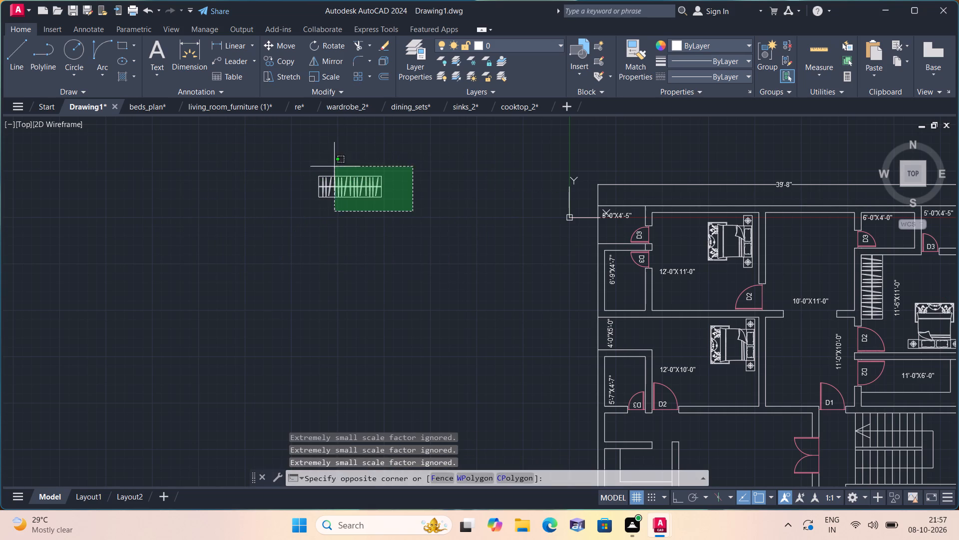
pyautogui.click(298, 155)
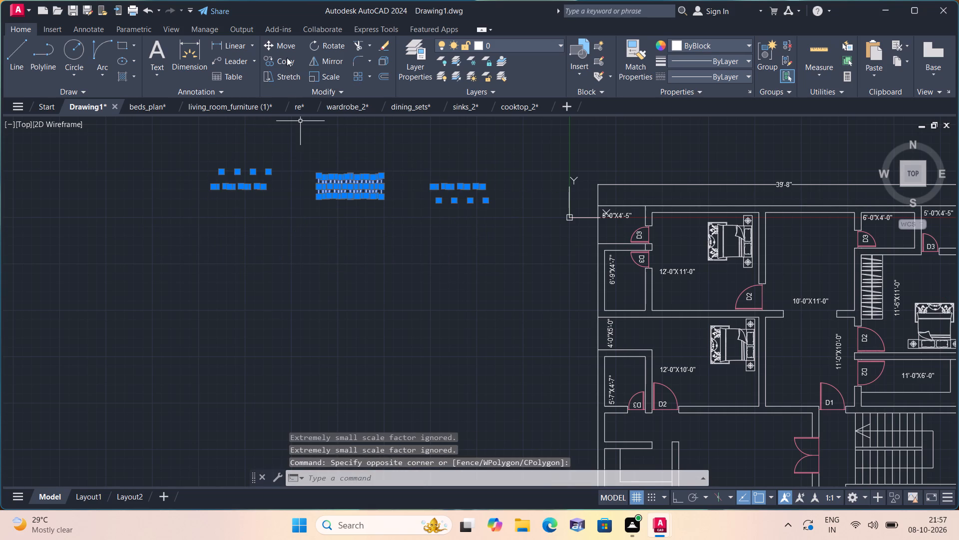
pyautogui.click(287, 57)
pyautogui.scroll(1, 409, 222)
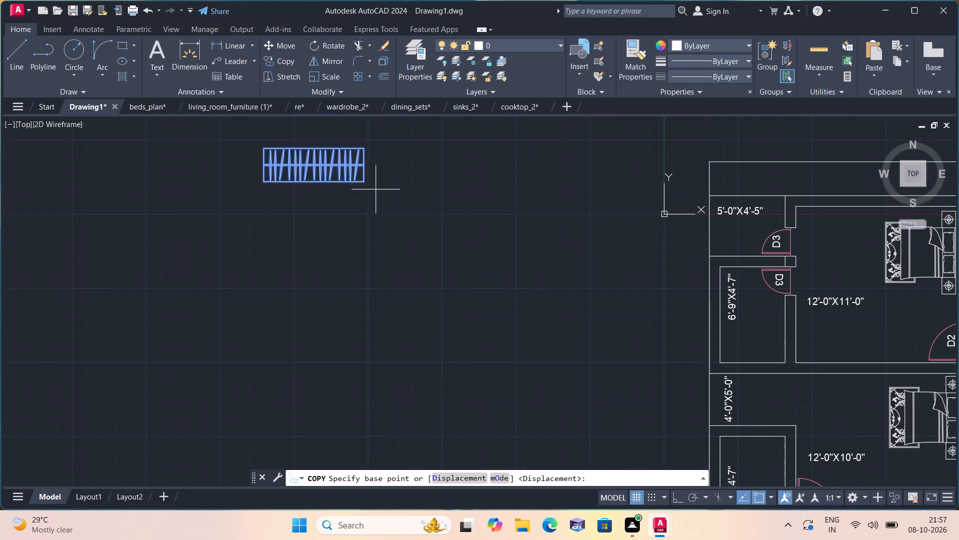
pyautogui.click(367, 183)
pyautogui.scroll(-1, 617, 316)
pyautogui.moveTo(617, 316); pyautogui.dragTo(616, 316, button='middle')
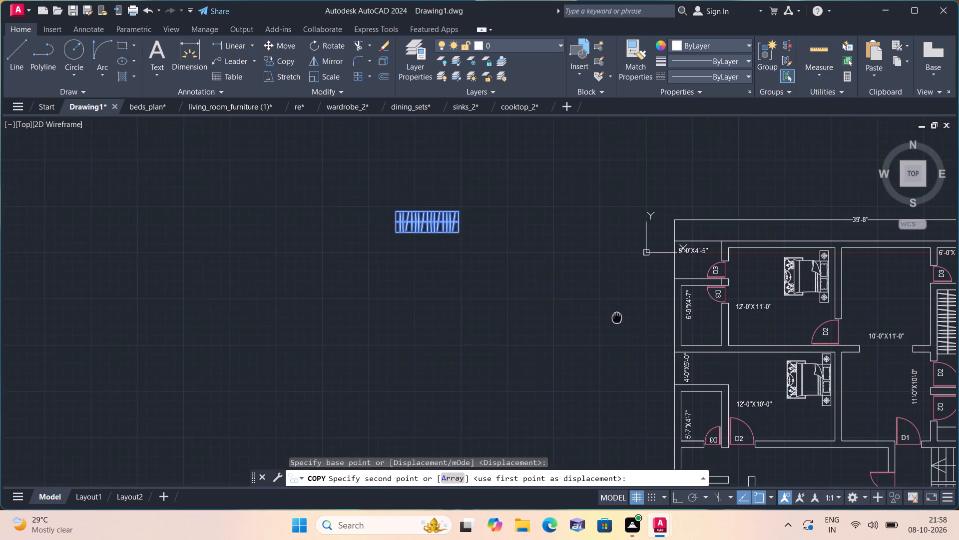
pyautogui.moveTo(616, 316); pyautogui.dragTo(515, 224, button='middle')
pyautogui.scroll(1, 727, 334)
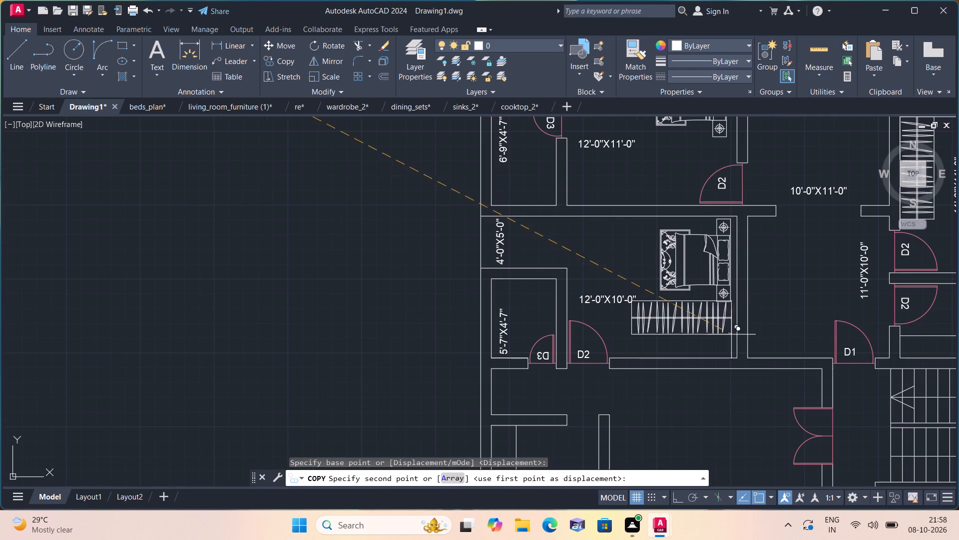
pyautogui.click(737, 359)
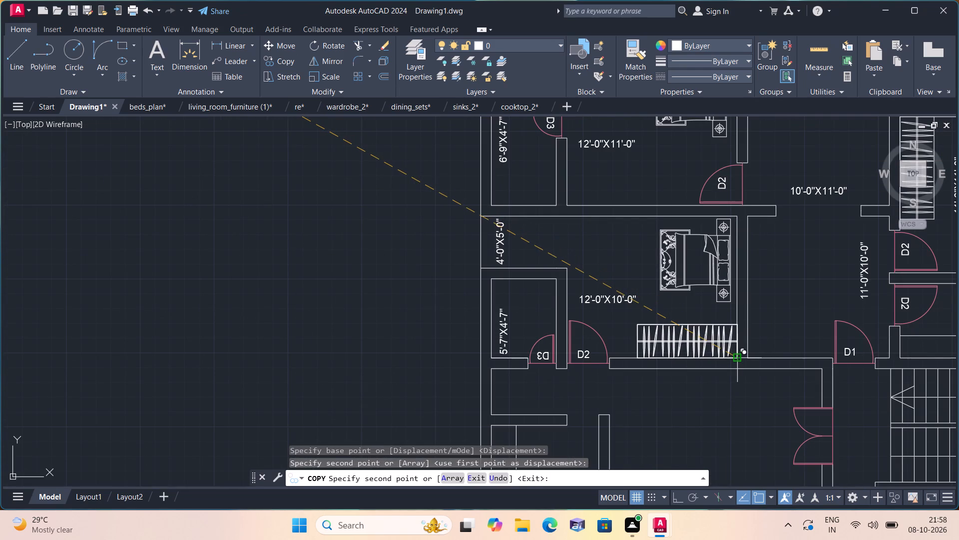
pyautogui.scroll(-2, 618, 299)
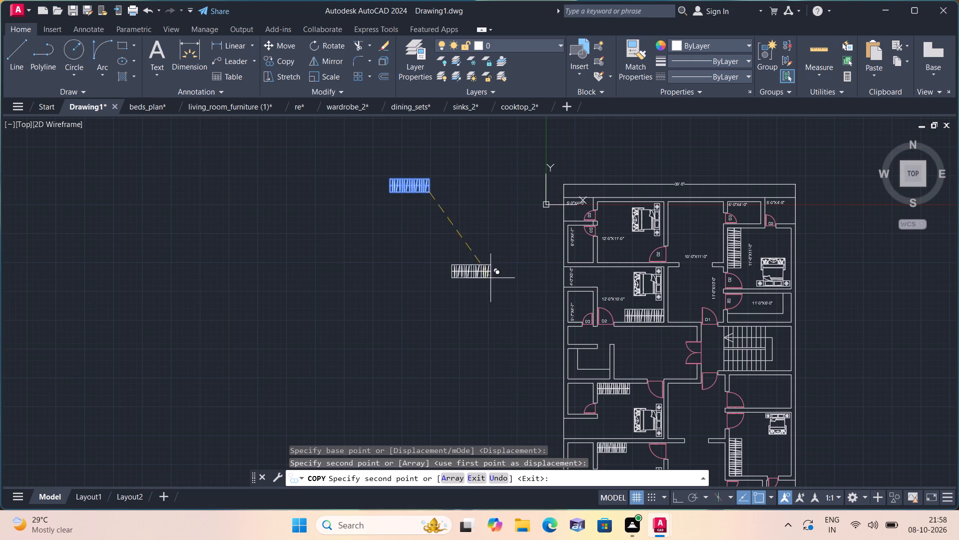
pyautogui.press('Escape')
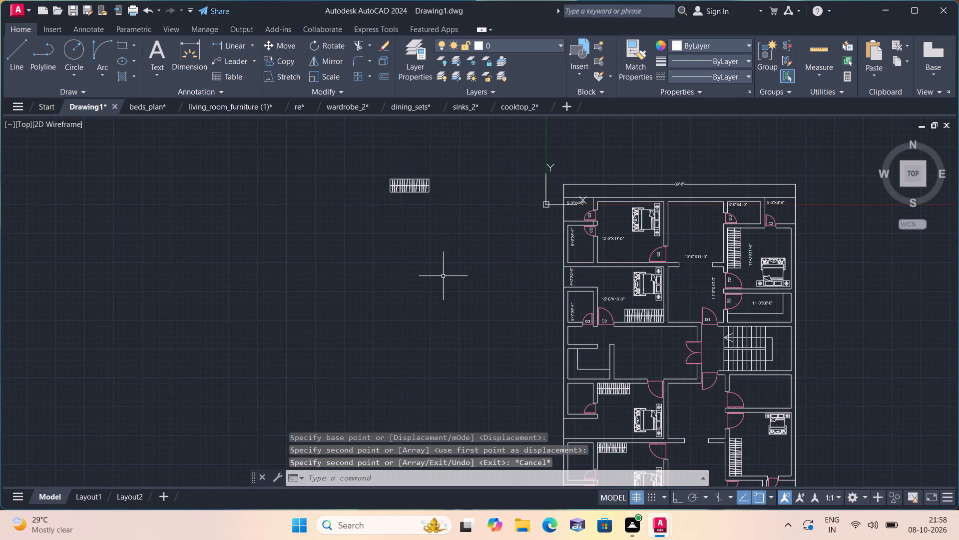
# Move the original wardrobe by its bottom-left corner onto the lower-left inside corner of the 12'-0"X11'-0" bedroom.
pyautogui.moveTo(476, 244); pyautogui.dragTo(473, 239)
pyautogui.click(345, 143)
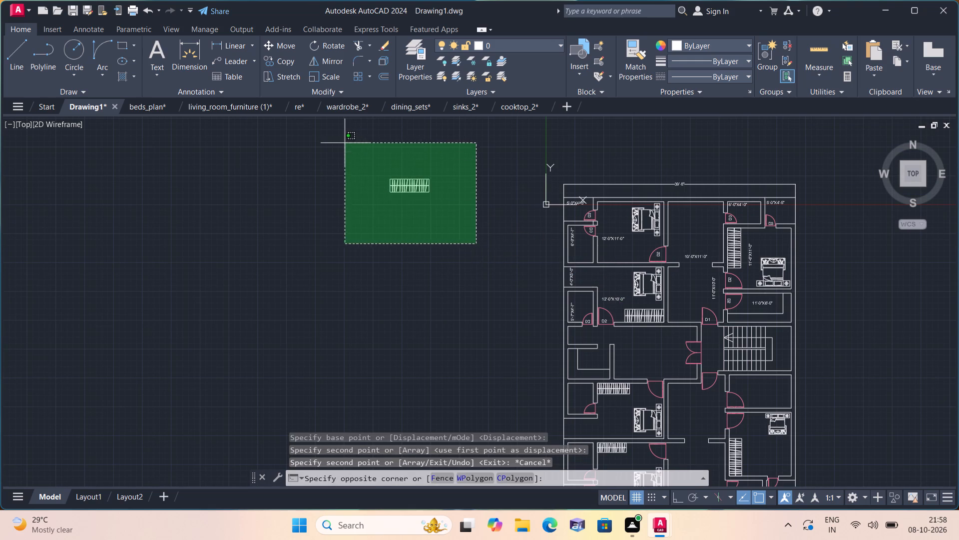
pyautogui.click(284, 43)
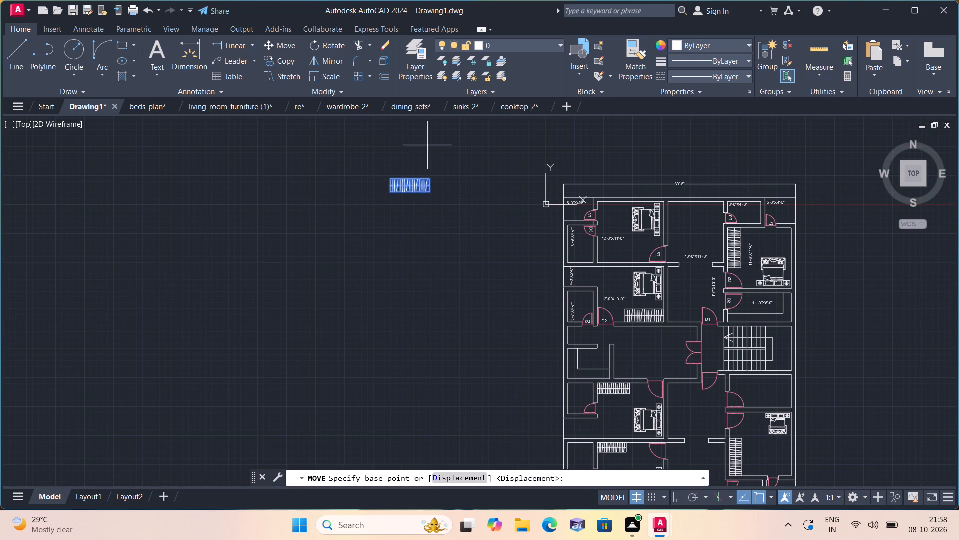
pyautogui.scroll(1, 417, 157)
pyautogui.scroll(1, 374, 238)
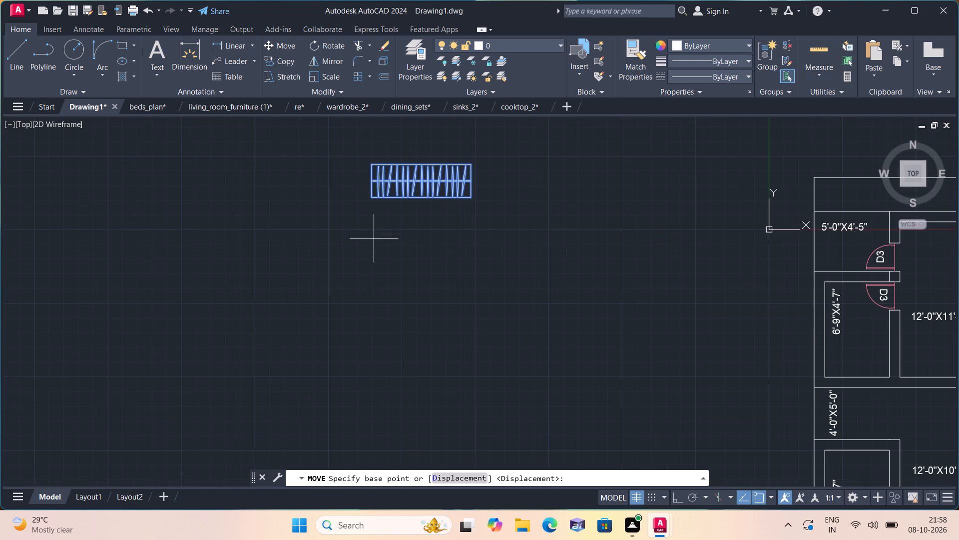
pyautogui.click(372, 195)
pyautogui.scroll(-1, 377, 204)
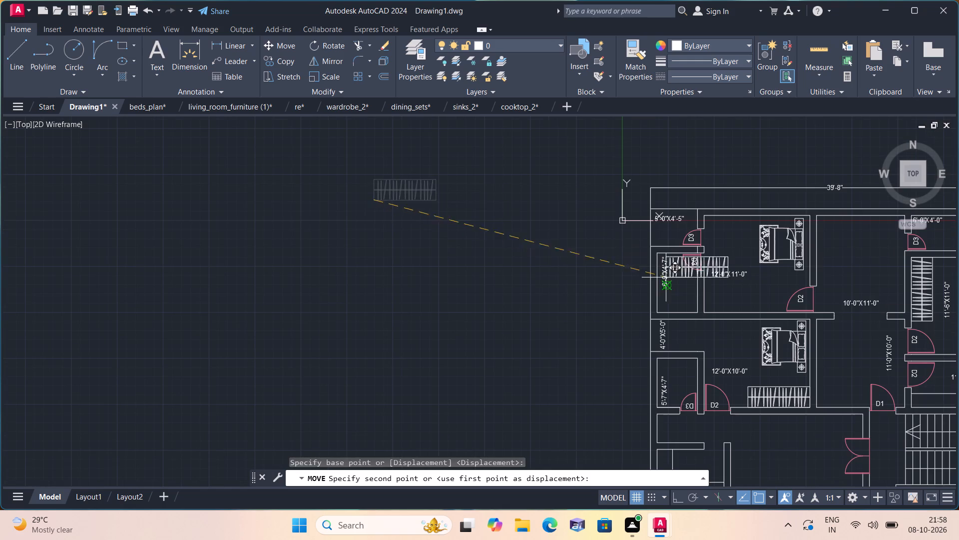
pyautogui.scroll(1, 685, 287)
pyautogui.moveTo(679, 298); pyautogui.dragTo(488, 213, button='middle')
pyautogui.scroll(2, 525, 238)
pyautogui.click(522, 242)
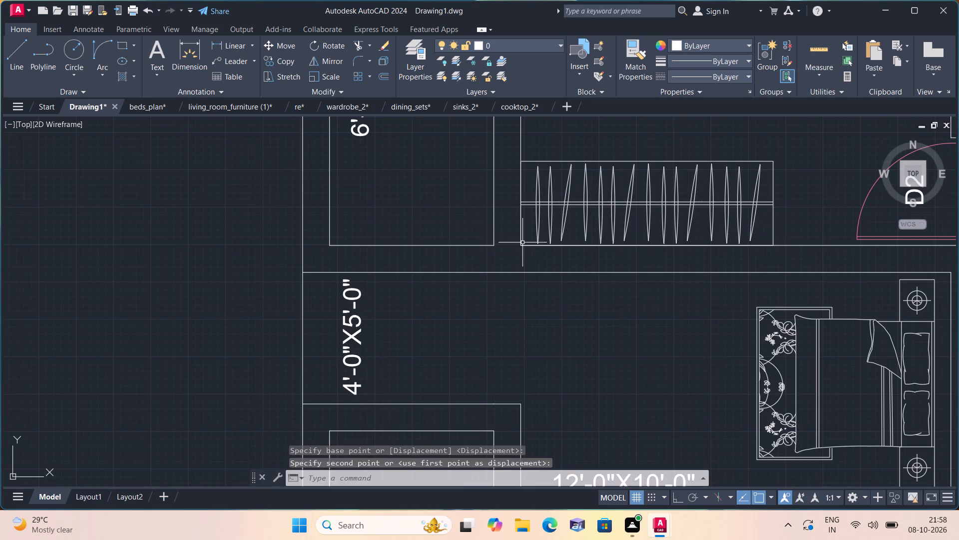
# Move the left one of the two large toilets far to the right of the dining set to open space left of the floor plan.
pyautogui.scroll(-2, 522, 242)
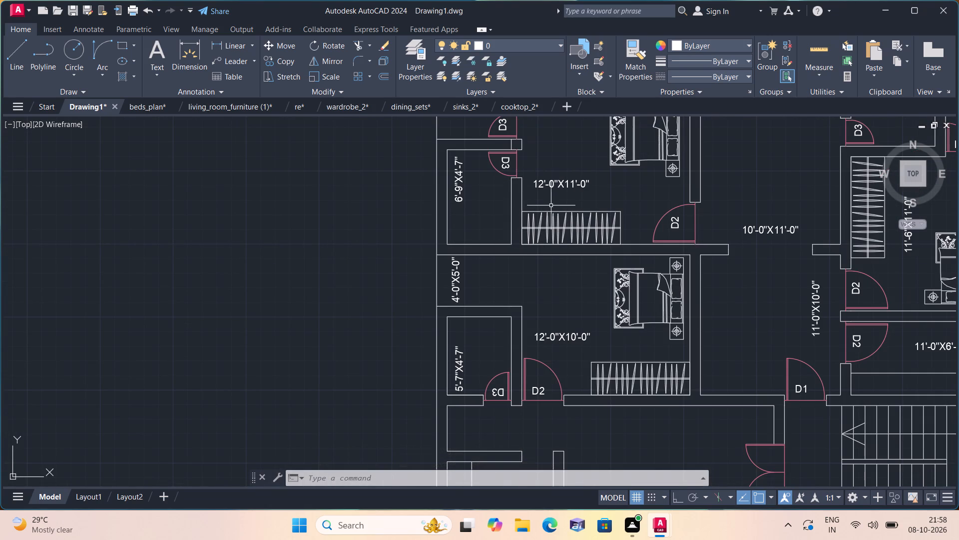
pyautogui.moveTo(667, 171); pyautogui.dragTo(517, 252, button='middle')
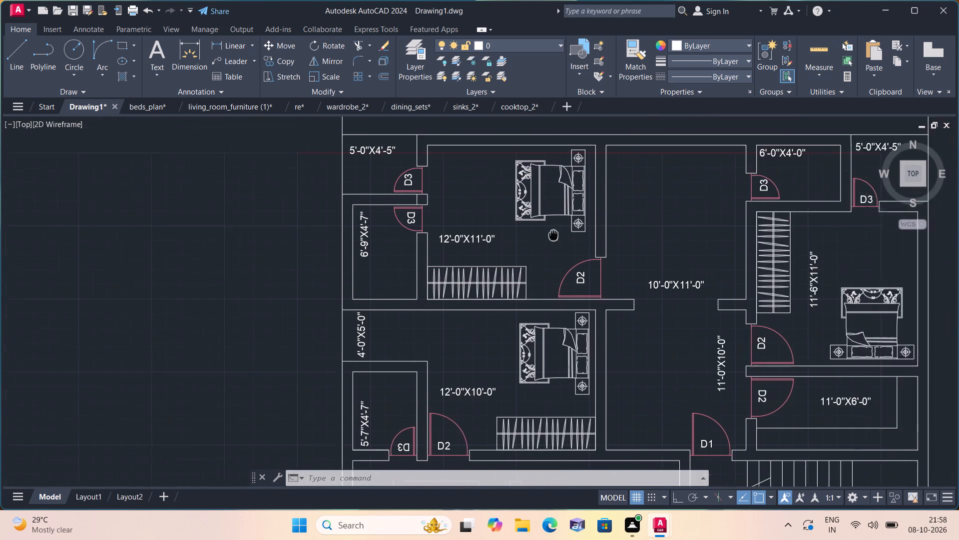
pyautogui.moveTo(517, 252); pyautogui.dragTo(516, 255, button='middle')
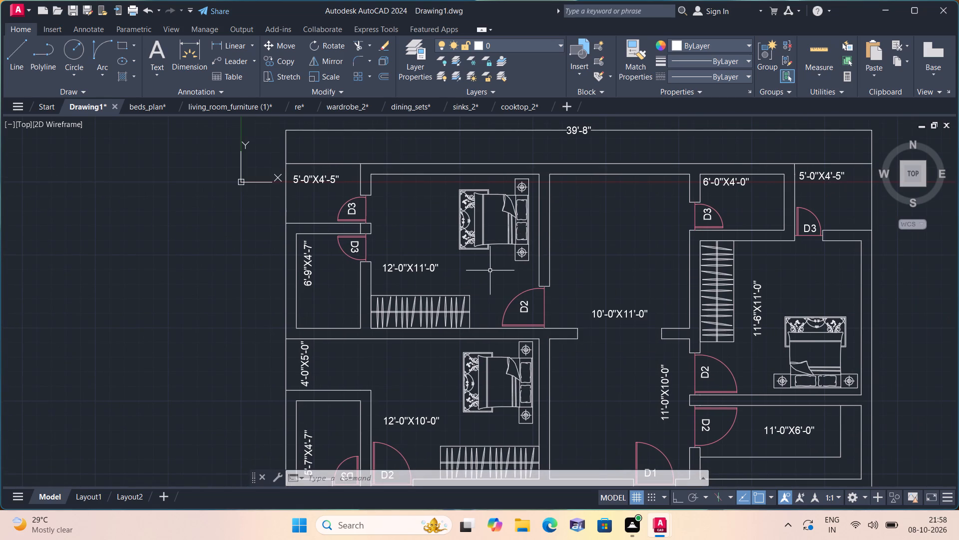
pyautogui.moveTo(489, 271); pyautogui.dragTo(481, 228, button='middle')
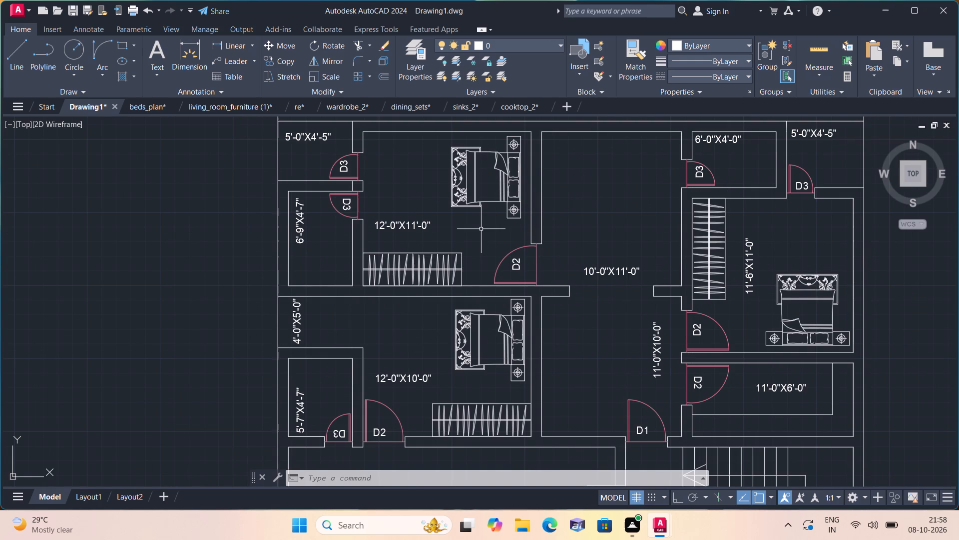
pyautogui.scroll(-1, 494, 249)
pyautogui.moveTo(543, 261); pyautogui.dragTo(388, 252, button='middle')
pyautogui.scroll(-1, 479, 261)
pyautogui.scroll(-2, 389, 255)
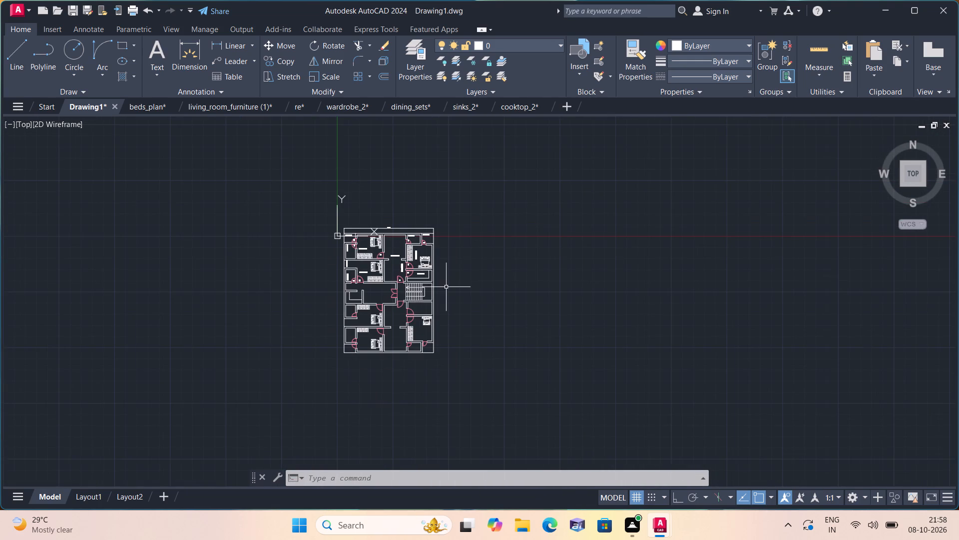
pyautogui.moveTo(444, 287); pyautogui.dragTo(391, 243, button='middle')
pyautogui.scroll(3, 391, 242)
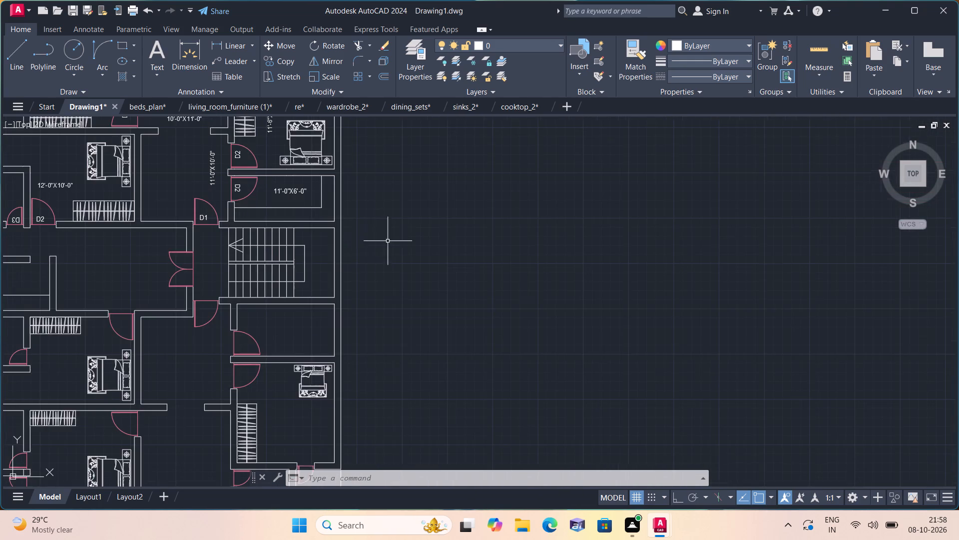
pyautogui.moveTo(344, 232); pyautogui.dragTo(418, 290, button='middle')
pyautogui.scroll(-6, 437, 300)
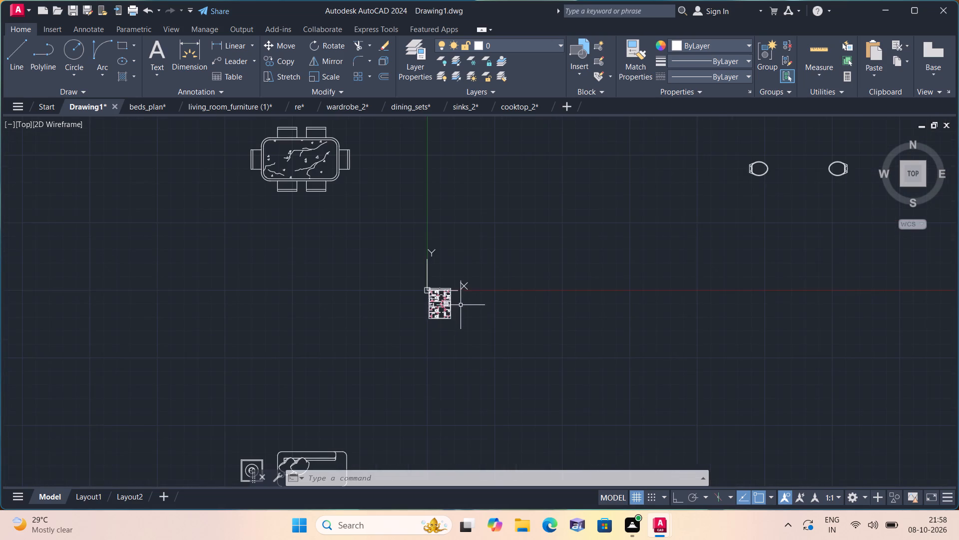
pyautogui.moveTo(462, 306); pyautogui.dragTo(443, 280, button='middle')
pyautogui.moveTo(683, 217); pyautogui.dragTo(681, 274, button='middle')
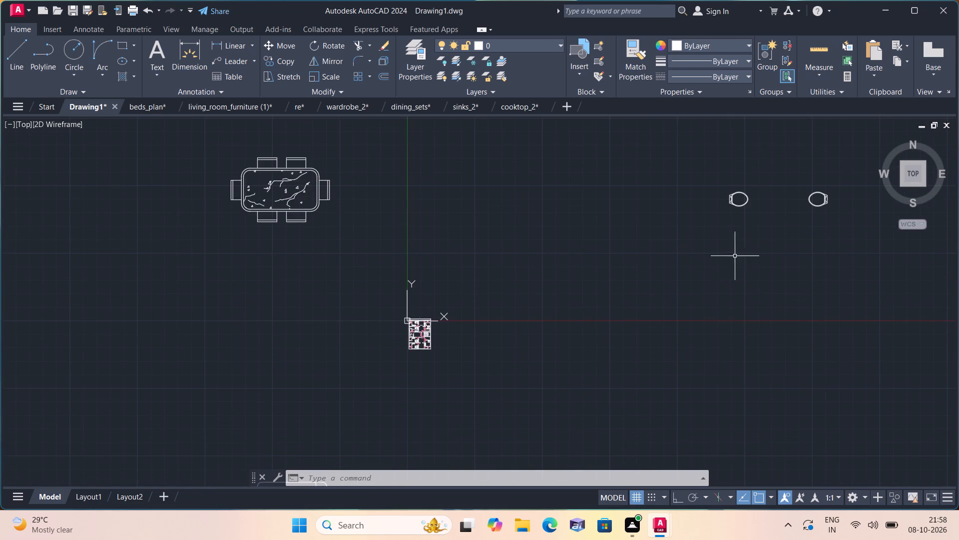
pyautogui.moveTo(769, 239); pyautogui.dragTo(766, 225)
pyautogui.click(713, 168)
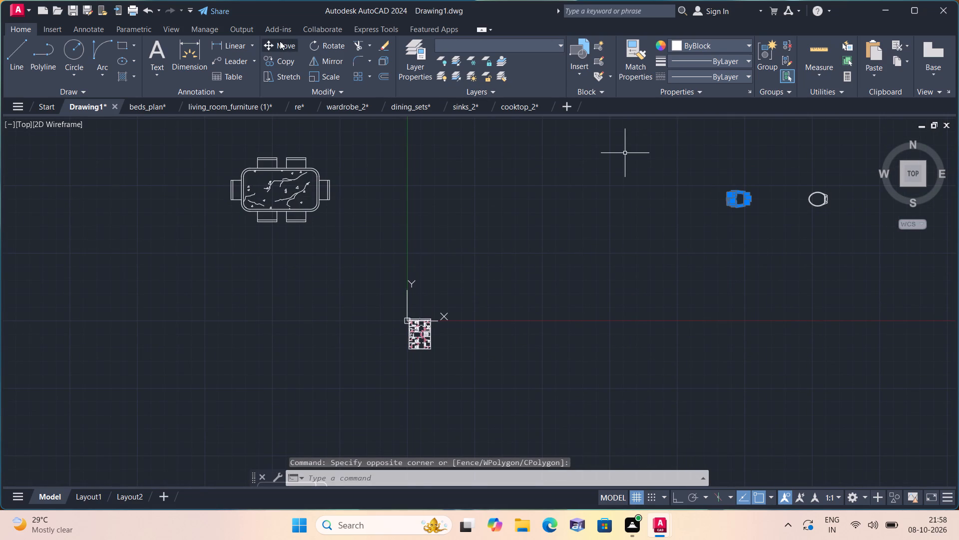
pyautogui.click(280, 41)
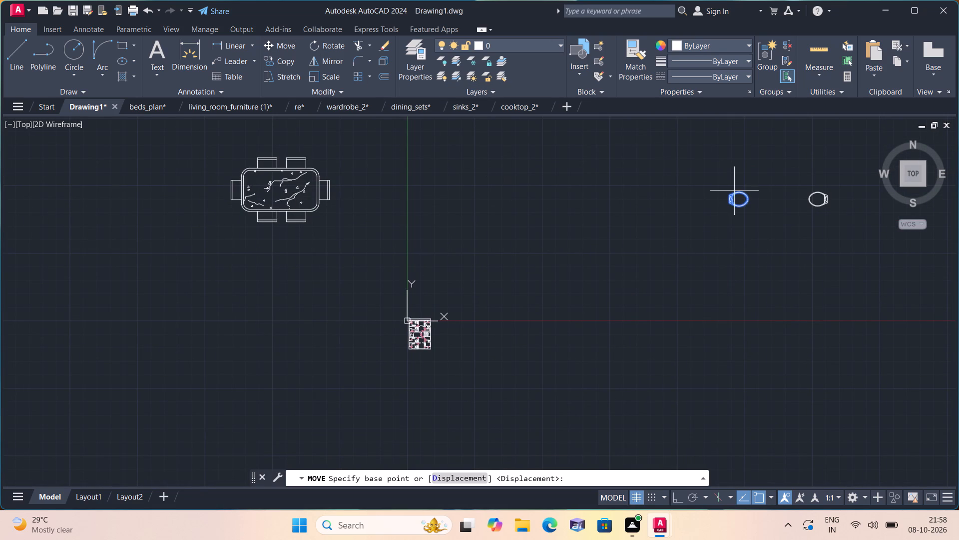
pyautogui.click(735, 193)
pyautogui.scroll(3, 371, 330)
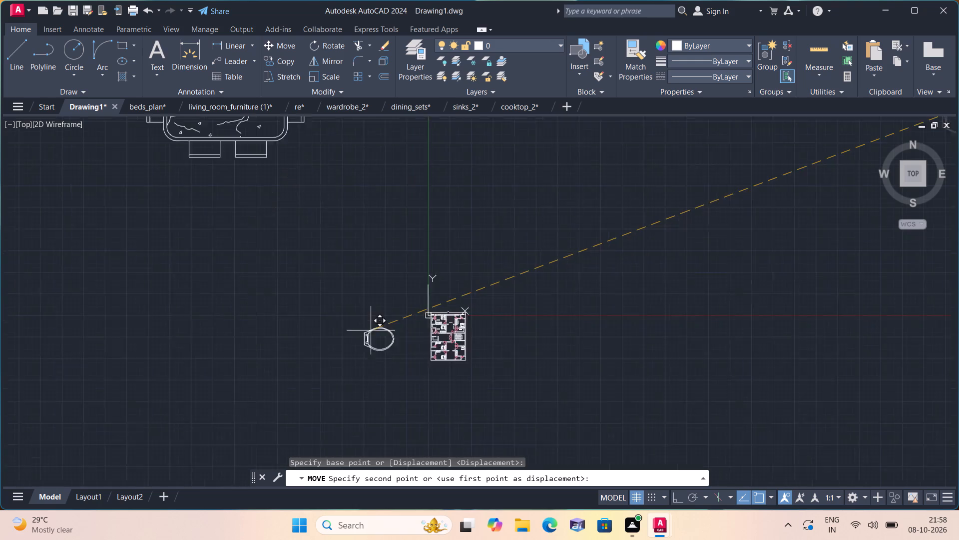
pyautogui.scroll(1, 371, 330)
pyautogui.moveTo(361, 323); pyautogui.dragTo(354, 238, button='middle')
pyautogui.click(433, 208)
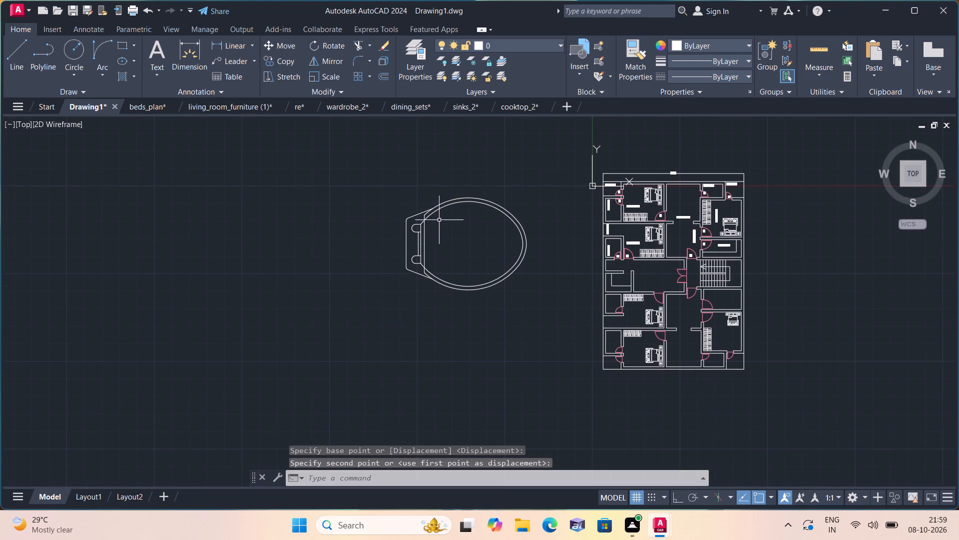
# Scale the large toilet left of the floor plan down to roughly 0.1 times its size, about a point inside it.
pyautogui.moveTo(457, 238); pyautogui.dragTo(346, 234, button='middle')
pyautogui.click(415, 313)
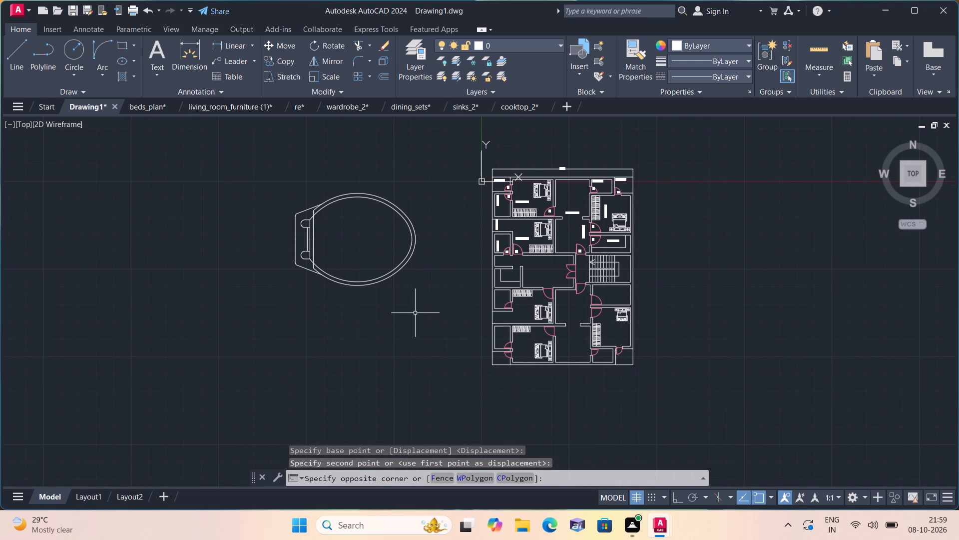
pyautogui.click(289, 204)
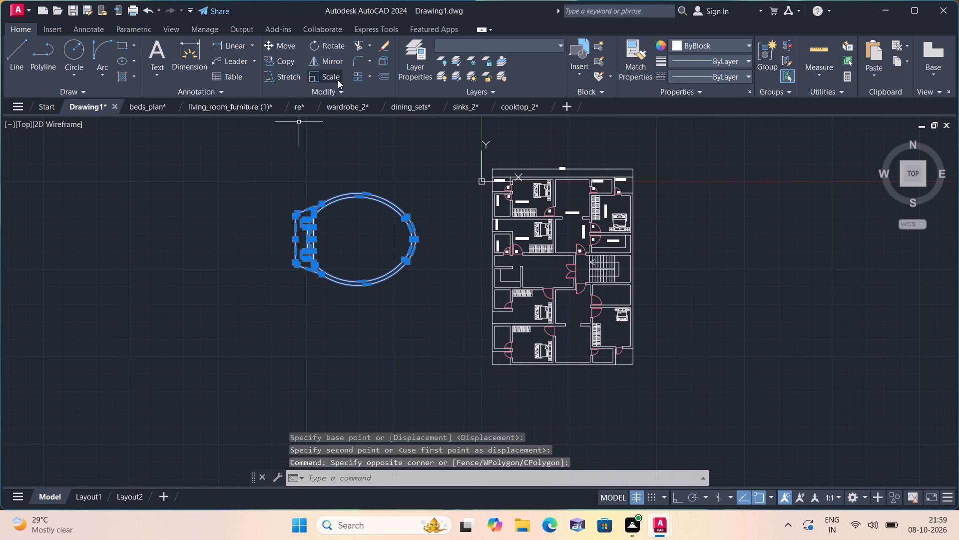
pyautogui.click(331, 73)
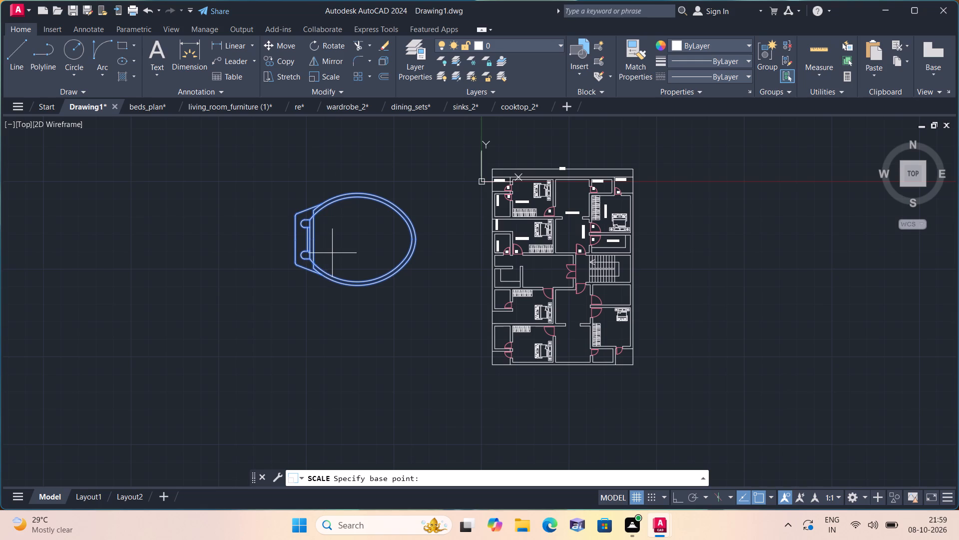
pyautogui.click(332, 251)
pyautogui.scroll(1, 338, 250)
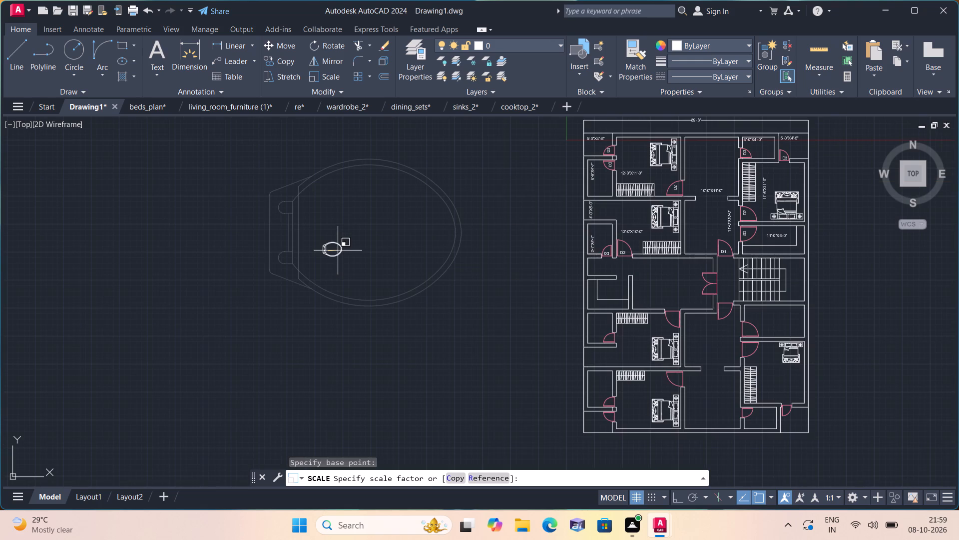
pyautogui.click(338, 250)
# Move the reduced toilet close to the plan's left outer wall, beside the 6'-9"X4'-7" room.
pyautogui.click(354, 266)
pyautogui.click(312, 224)
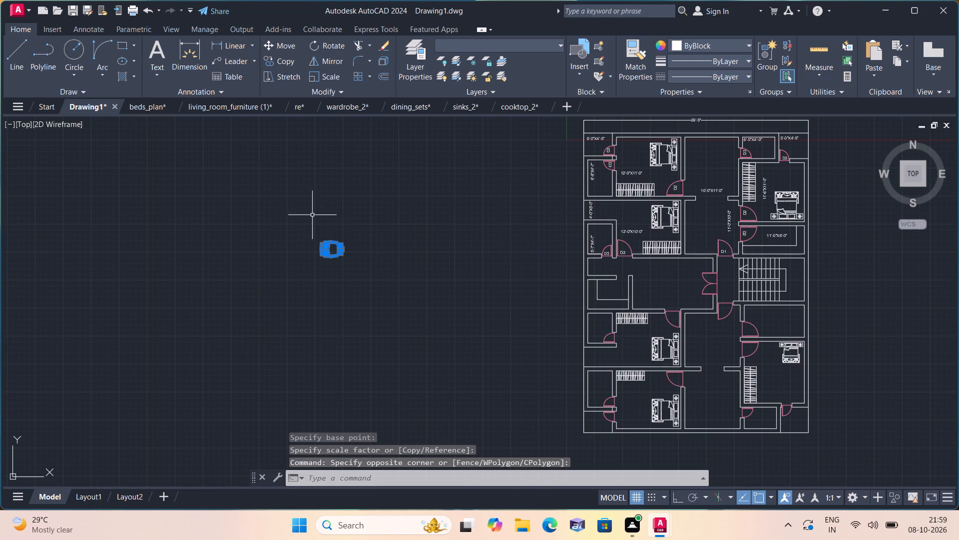
pyautogui.click(279, 42)
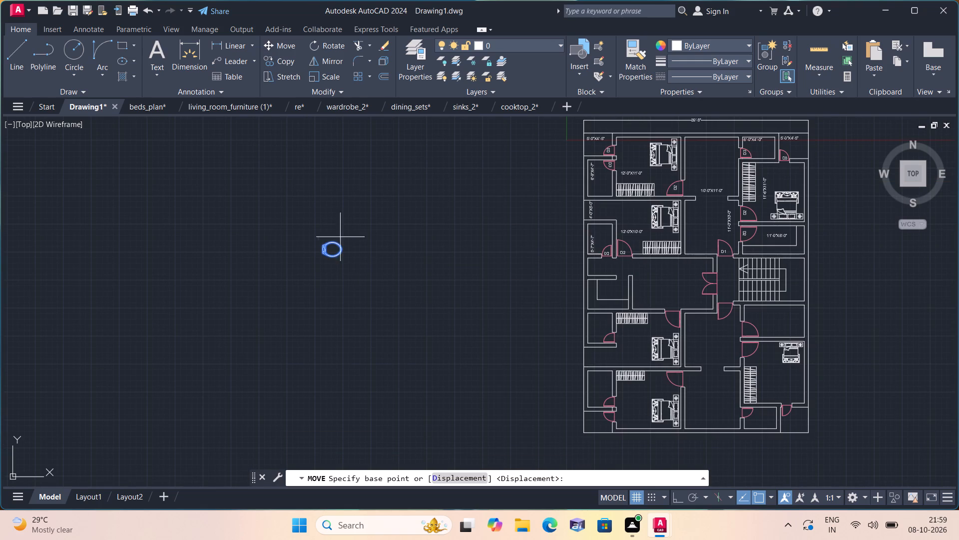
pyautogui.click(329, 244)
pyautogui.scroll(2, 625, 186)
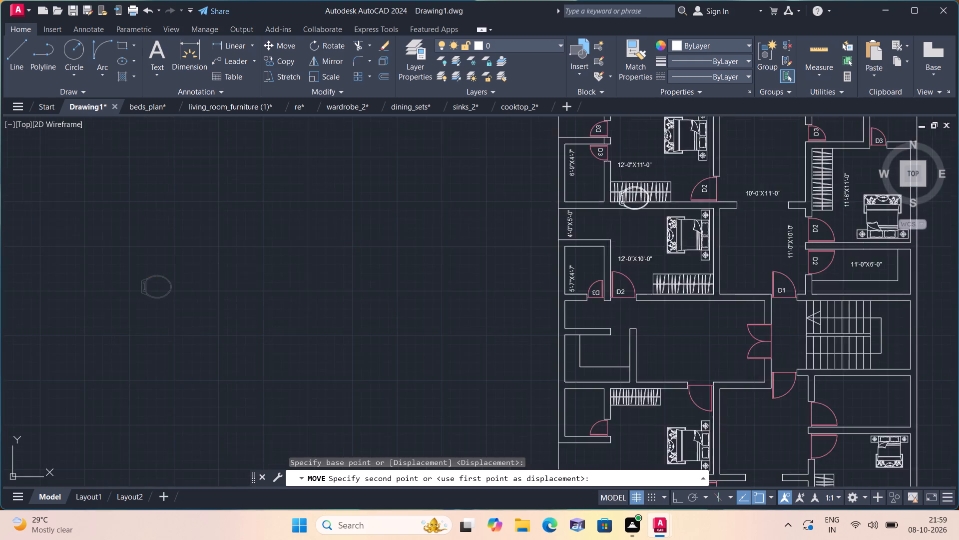
pyautogui.click(446, 185)
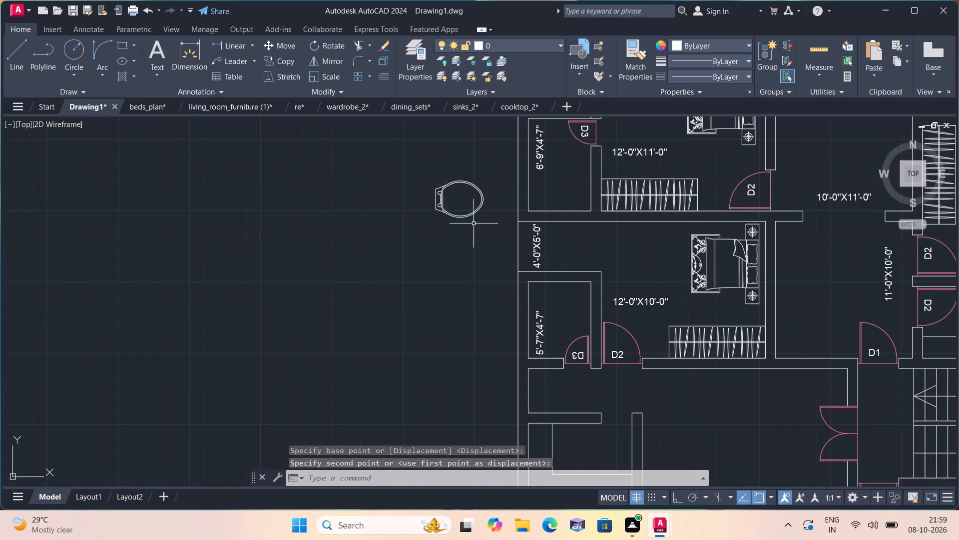
# Scale the toilet beside the plan's outer wall down to roughly 0.3 times its size, about a point inside it.
pyautogui.click(477, 223)
pyautogui.click(433, 185)
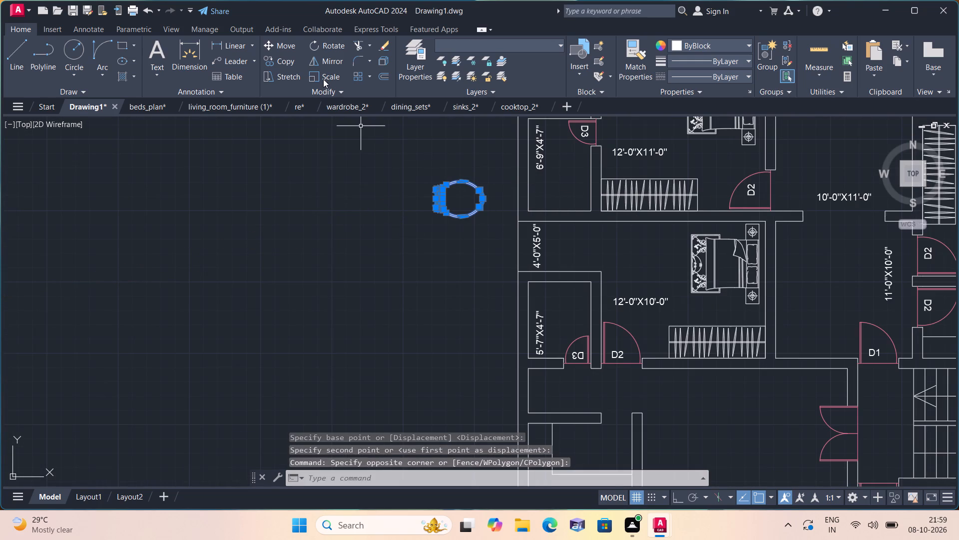
pyautogui.click(331, 76)
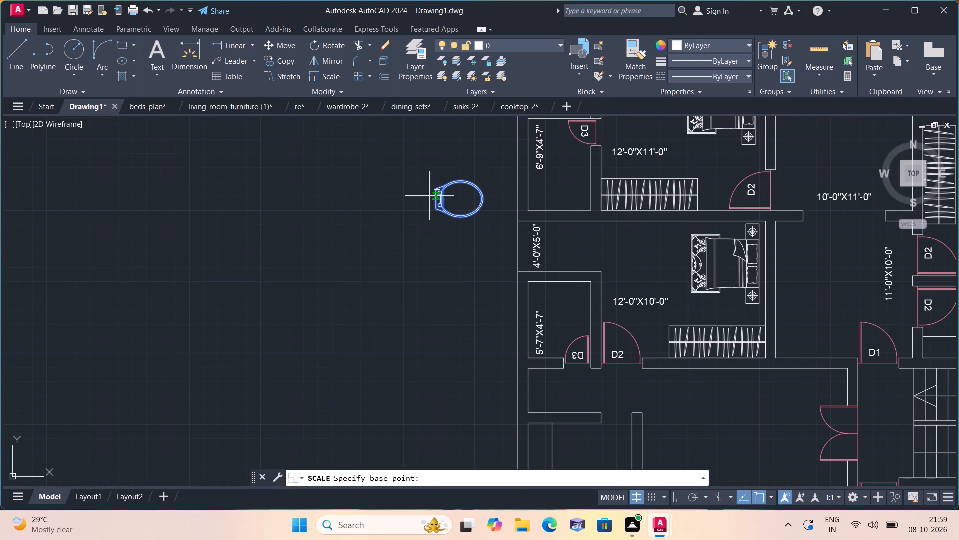
pyautogui.scroll(2, 447, 209)
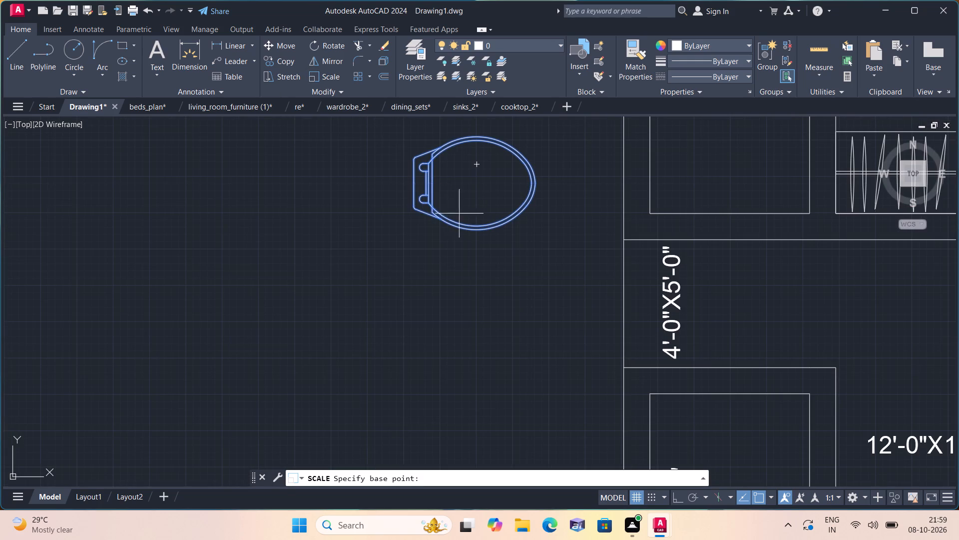
pyautogui.click(457, 190)
pyautogui.click(476, 189)
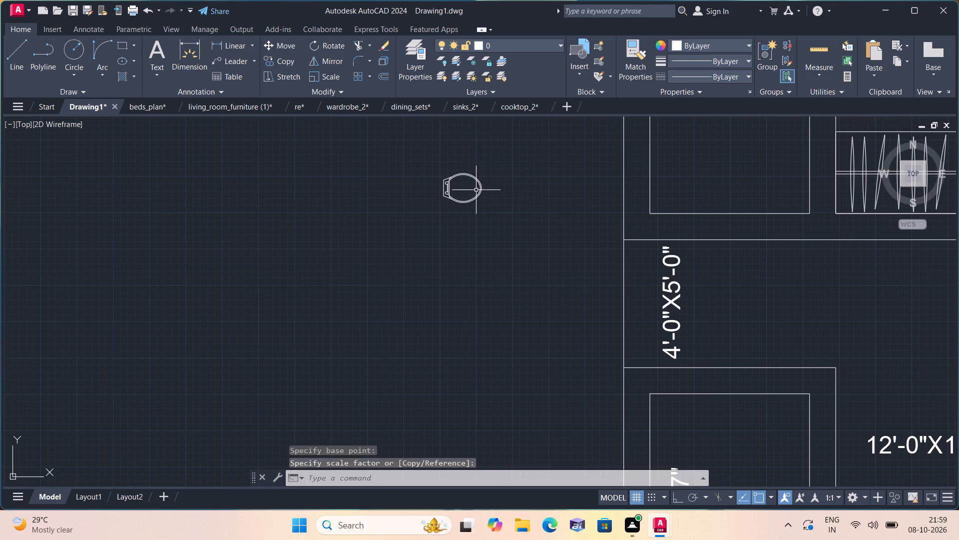
# Move the reduced toilet into the 6'-9"X4'-7" room, near its lower-left inside corner.
pyautogui.click(498, 213)
pyautogui.click(431, 147)
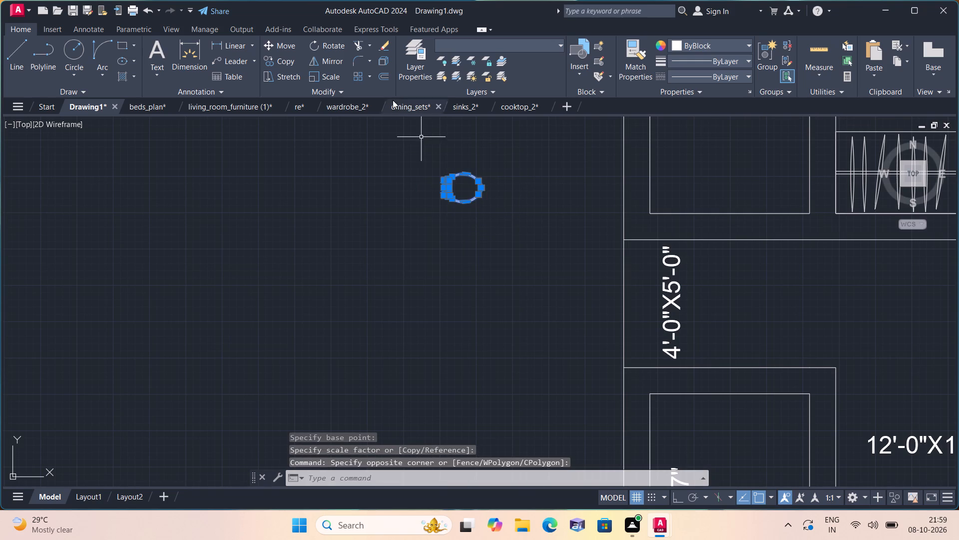
pyautogui.click(285, 43)
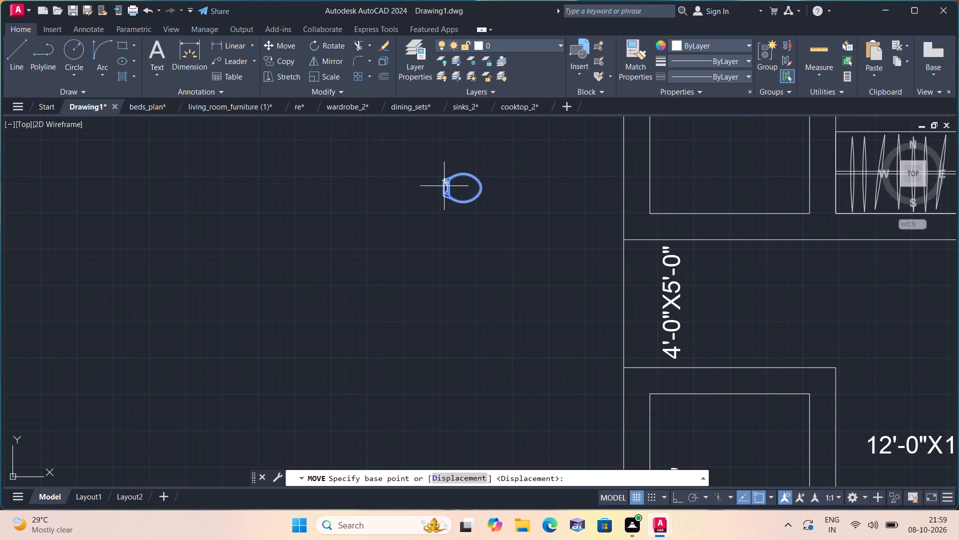
pyautogui.click(460, 187)
pyautogui.scroll(-1, 686, 173)
pyautogui.moveTo(686, 173); pyautogui.dragTo(659, 218, button='middle')
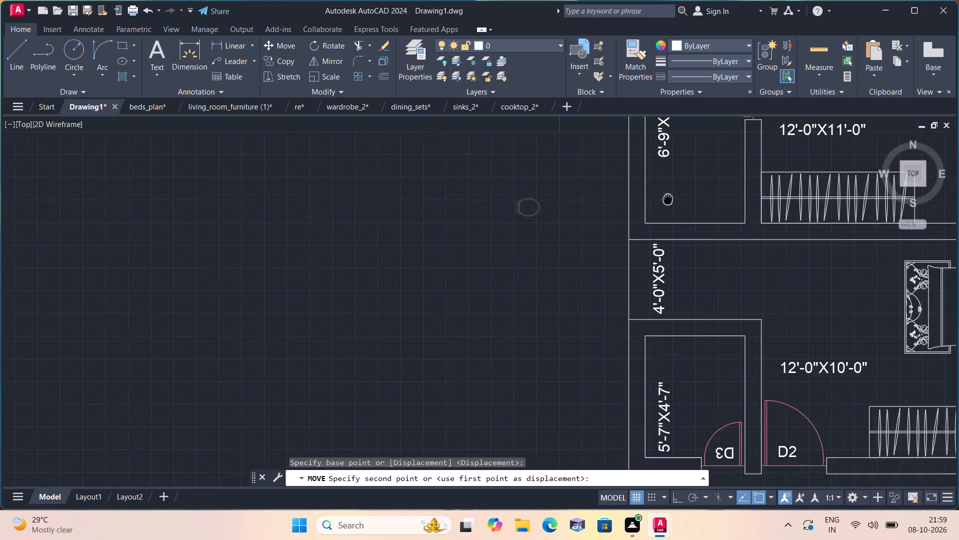
pyautogui.moveTo(659, 218); pyautogui.dragTo(662, 220, button='middle')
pyautogui.scroll(3, 665, 214)
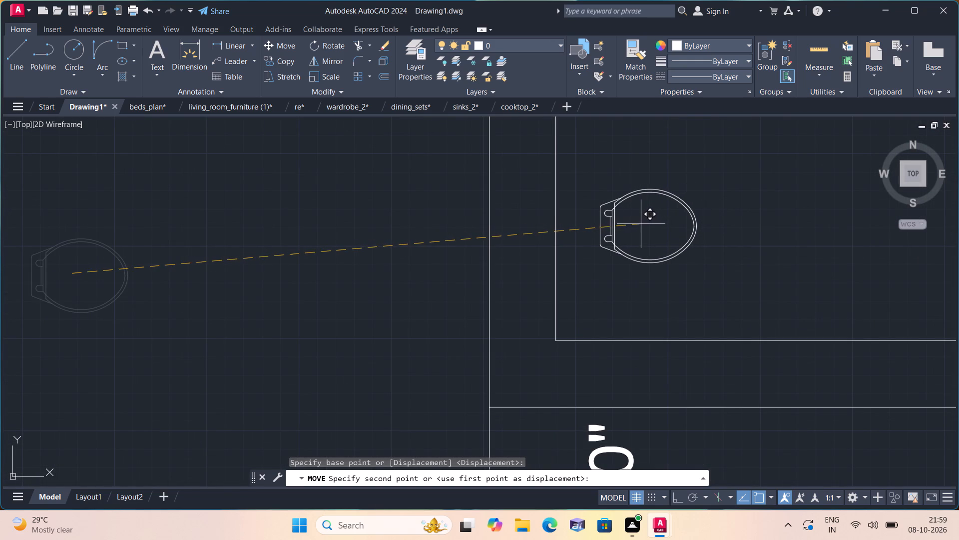
pyautogui.click(639, 224)
# Scale the toilet in the 6'-9"X4'-7" room up to roughly 1.9 times its size, about its centre.
pyautogui.click(709, 259)
pyautogui.click(569, 170)
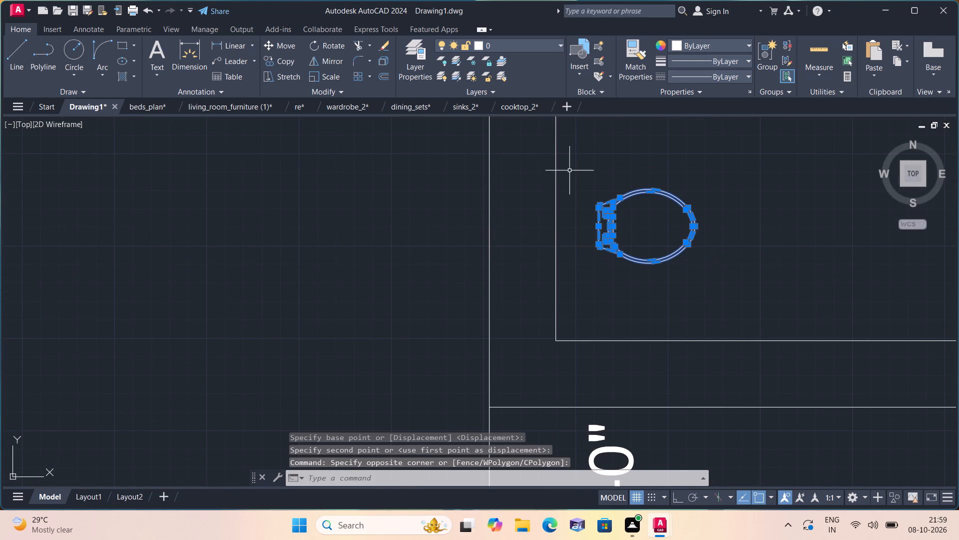
pyautogui.click(333, 74)
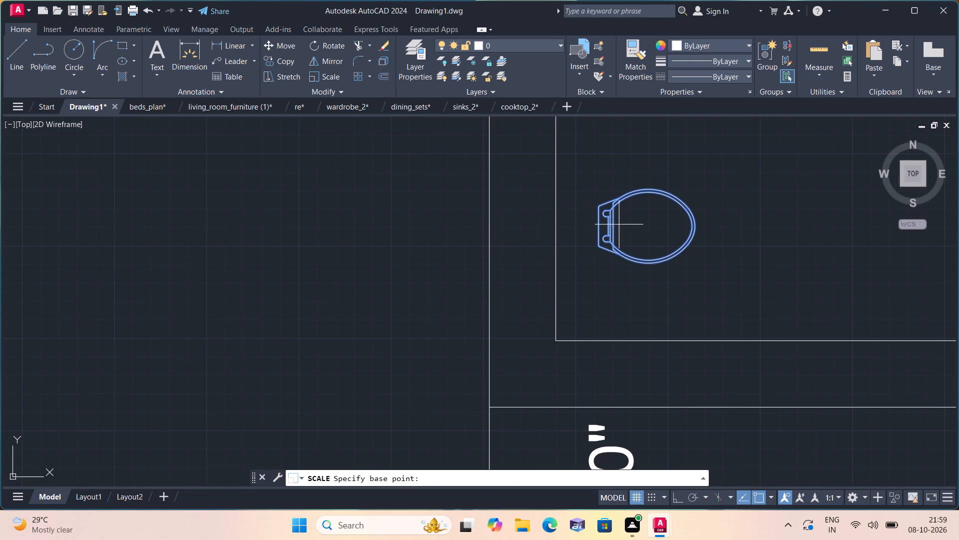
pyautogui.click(645, 227)
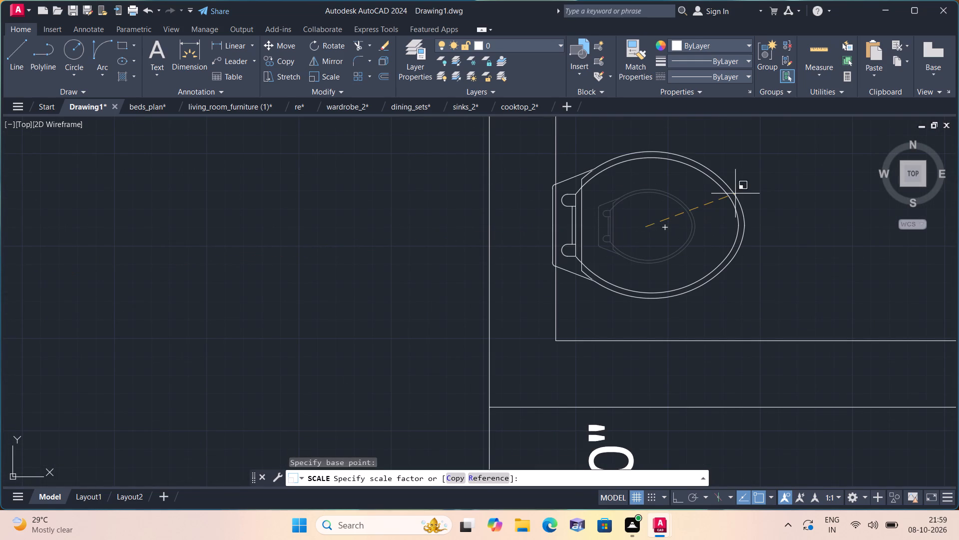
pyautogui.click(733, 203)
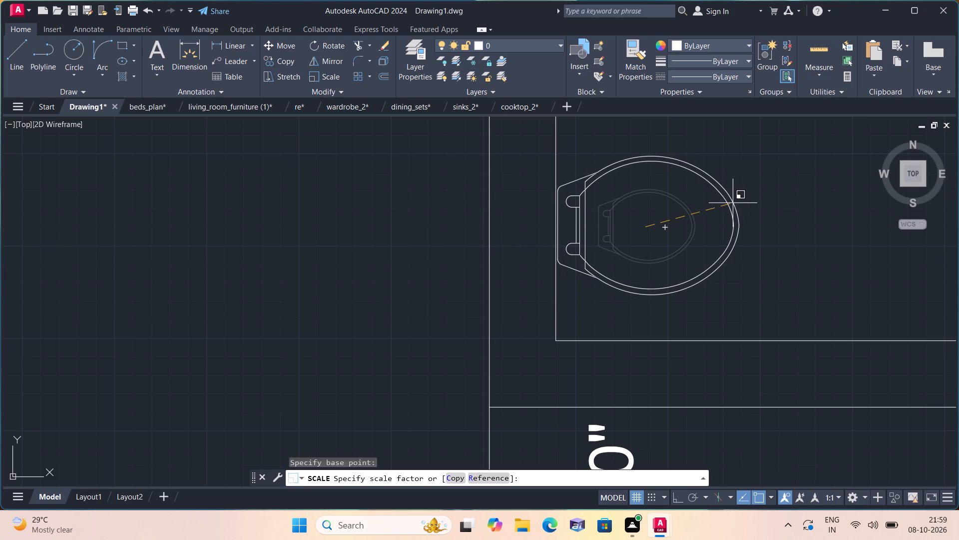
# Copy the toilet from the 6'-9"X4'-7" room into the upper-left corner of the 5'-7"X4'-7" room.
pyautogui.scroll(-3, 733, 203)
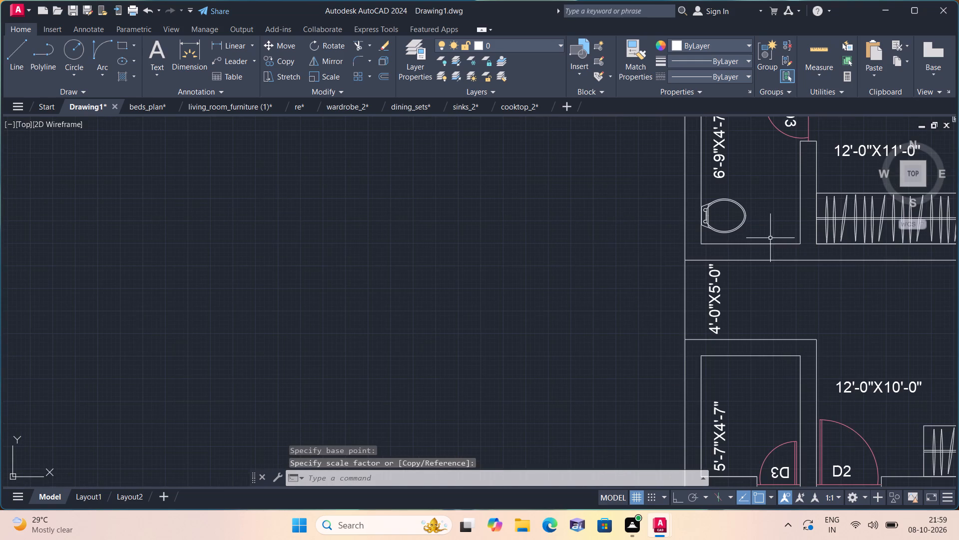
pyautogui.moveTo(749, 210); pyautogui.dragTo(699, 239, button='middle')
pyautogui.scroll(2, 705, 243)
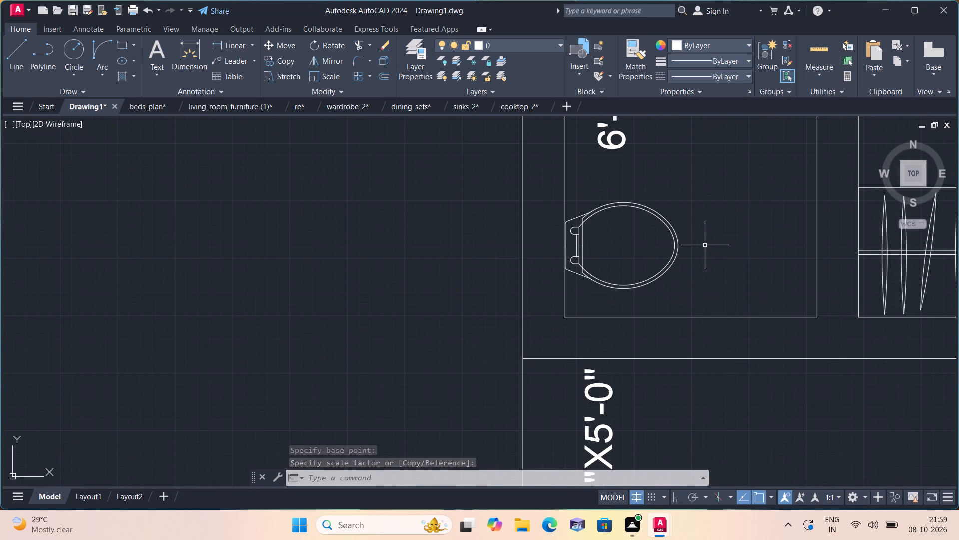
pyautogui.click(686, 289)
pyautogui.scroll(2, 595, 226)
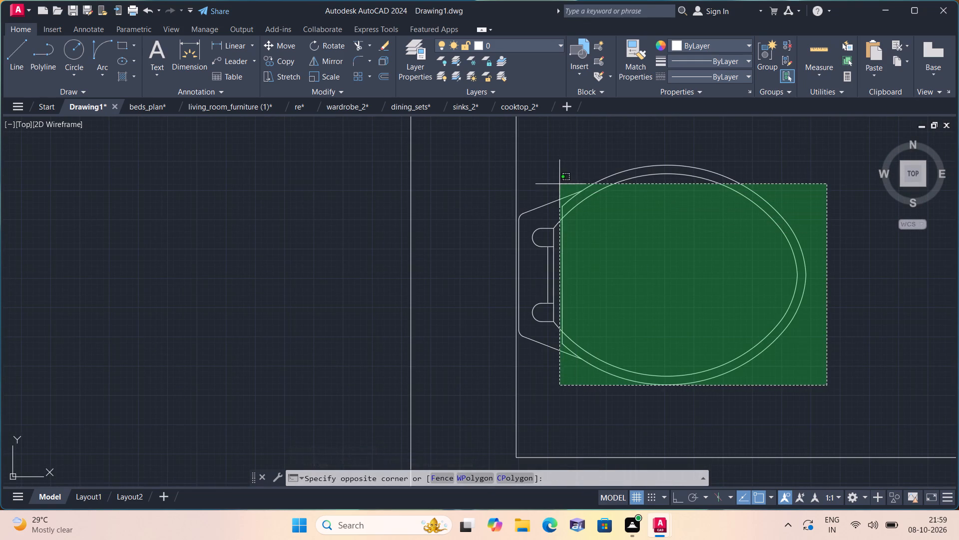
pyautogui.click(543, 173)
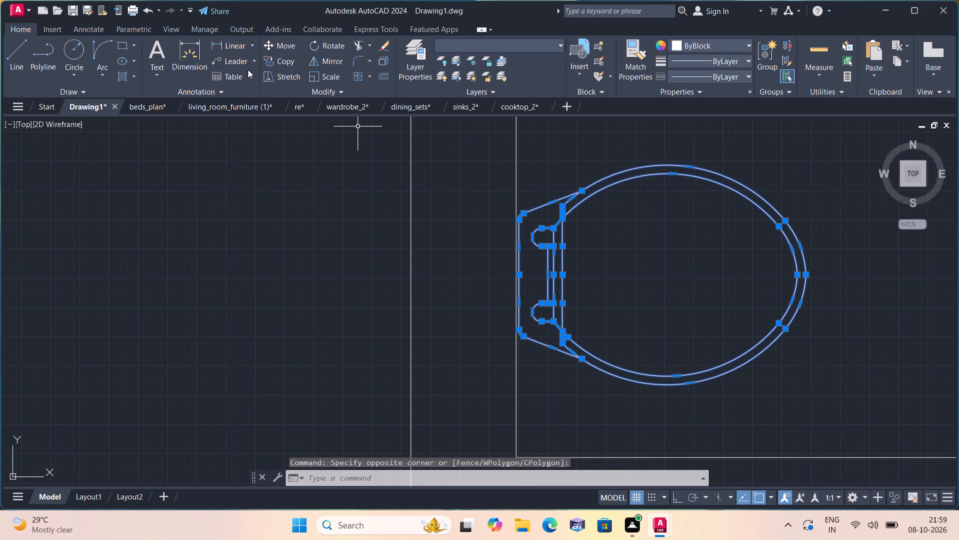
pyautogui.click(280, 59)
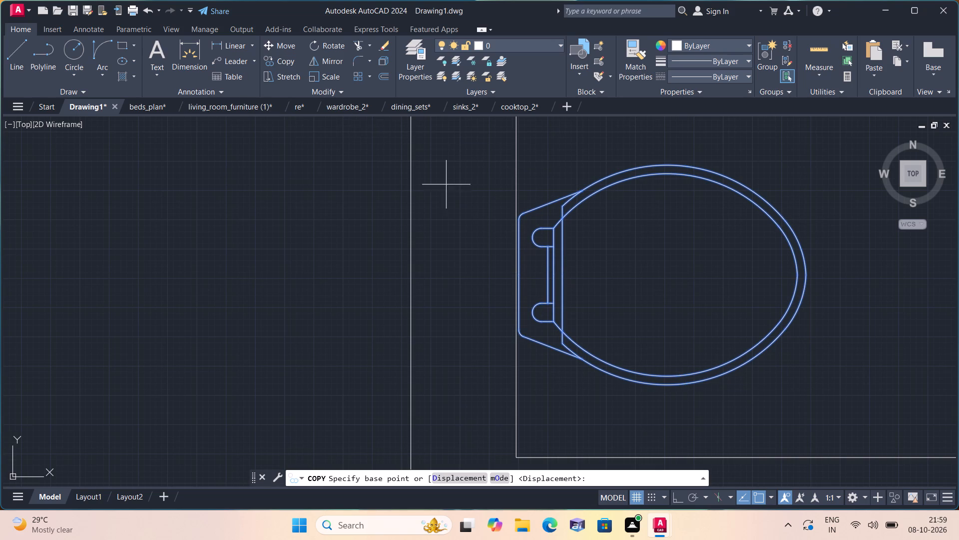
pyautogui.click(622, 248)
pyautogui.scroll(-3, 623, 248)
pyautogui.moveTo(643, 299); pyautogui.dragTo(613, 221, button='middle')
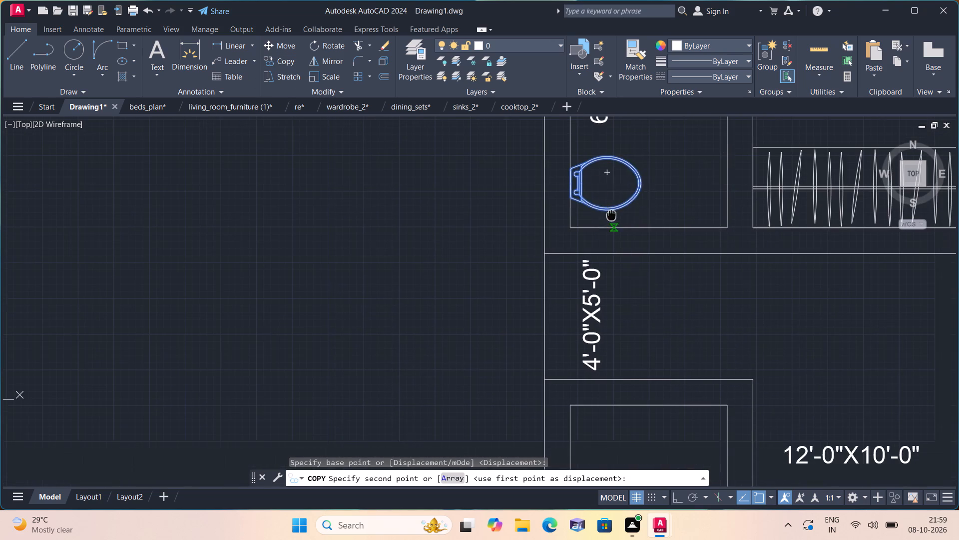
pyautogui.scroll(-1, 646, 326)
pyautogui.moveTo(645, 326); pyautogui.dragTo(601, 164, button='middle')
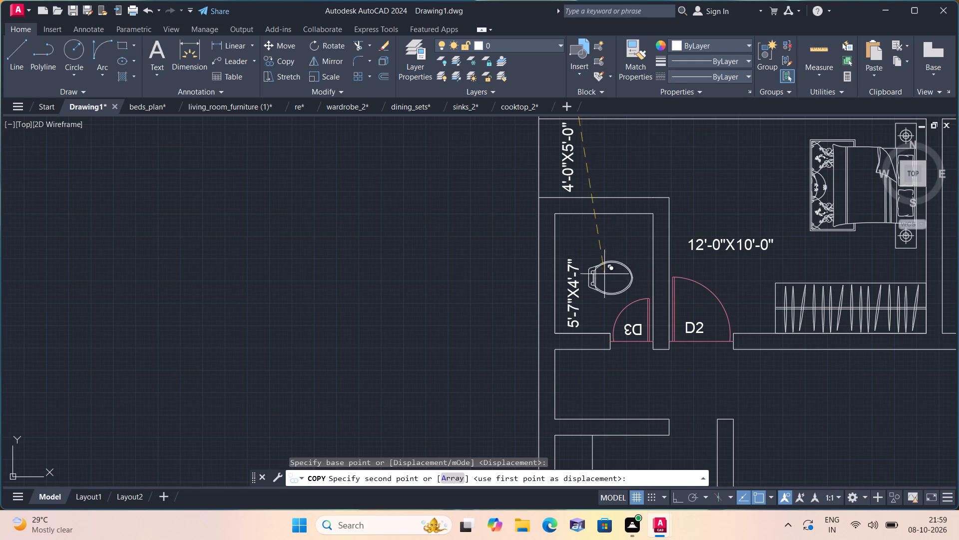
pyautogui.moveTo(611, 296); pyautogui.dragTo(610, 304, button='middle')
pyautogui.scroll(2, 587, 239)
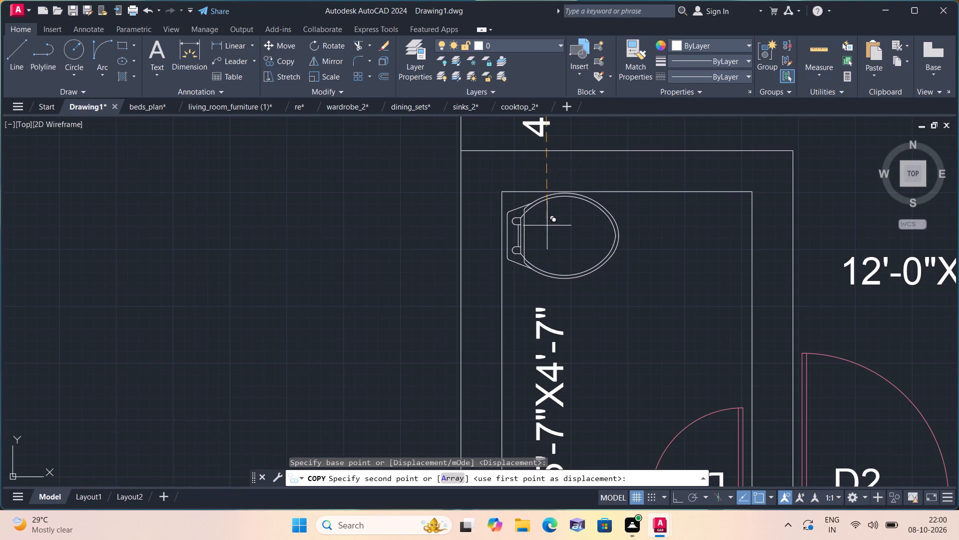
pyautogui.click(545, 233)
# Place another toilet copy in the upper-left corner of the small bathroom attached to the upper of the two unlabelled left-side bedrooms.
pyautogui.scroll(-2, 545, 233)
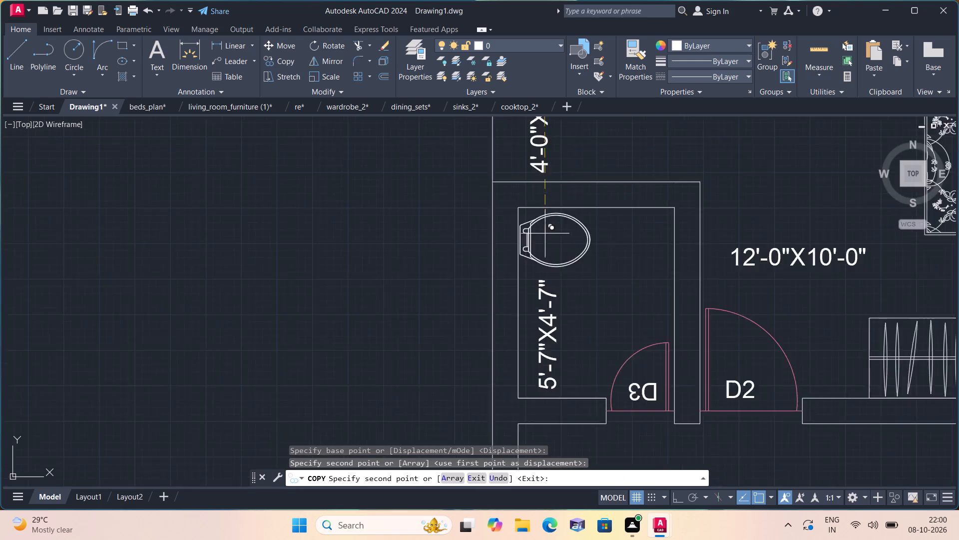
pyautogui.scroll(-1, 545, 233)
pyautogui.moveTo(572, 253); pyautogui.dragTo(542, 189, button='middle')
pyautogui.scroll(-1, 563, 300)
pyautogui.moveTo(563, 300); pyautogui.dragTo(547, 193, button='middle')
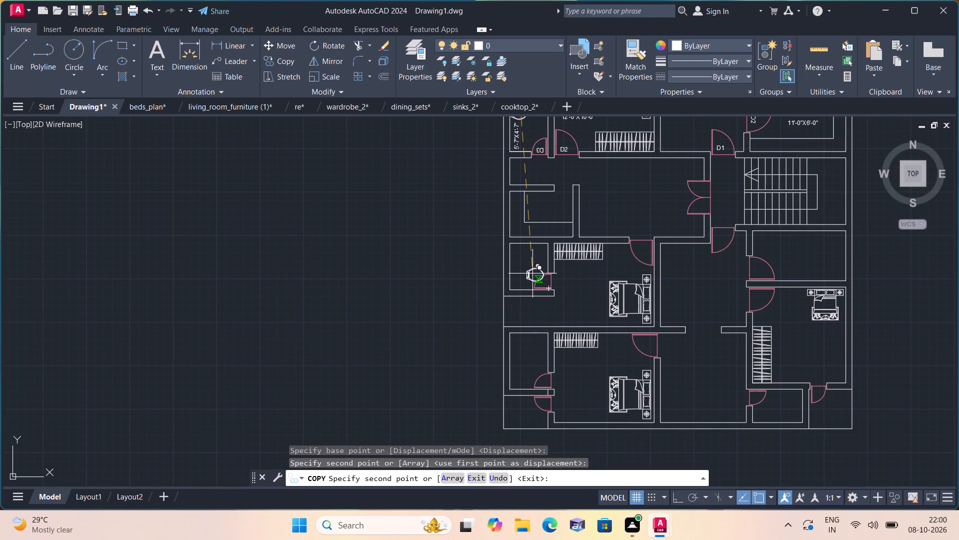
pyautogui.scroll(4, 532, 273)
pyautogui.moveTo(487, 185); pyautogui.dragTo(498, 327, button='middle')
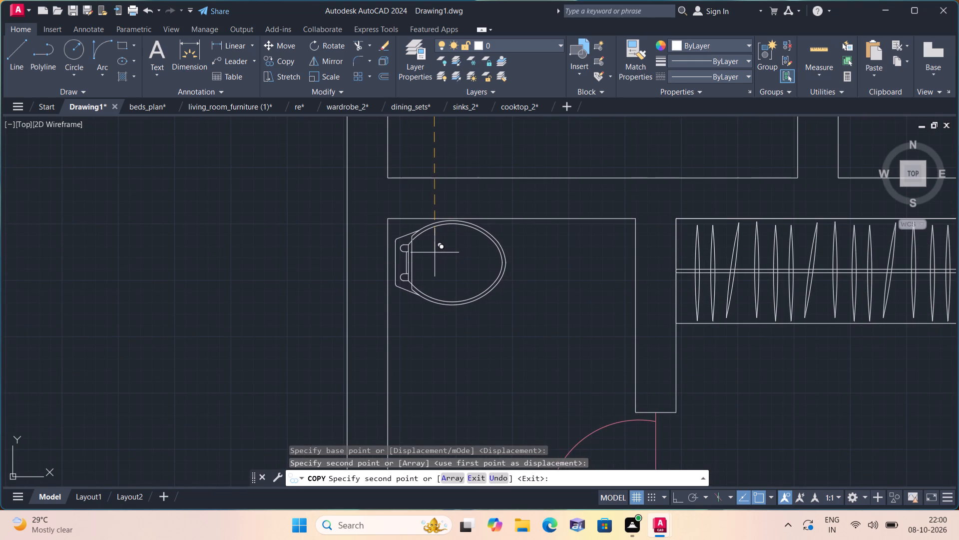
pyautogui.click(431, 252)
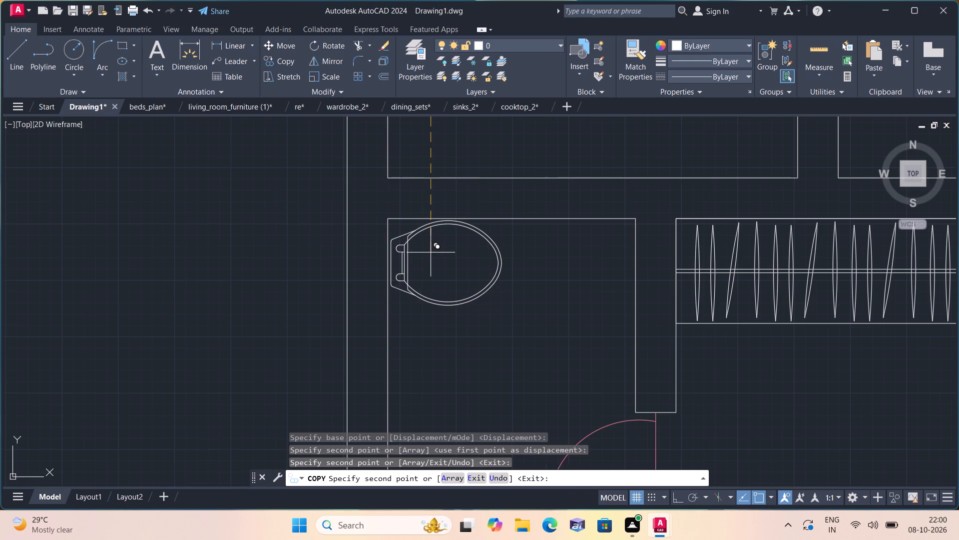
# Place a further toilet copy in the upper-left corner of the small bathroom beside the plan's lowest left-side bedroom, ending the copying.
pyautogui.scroll(-2, 431, 252)
pyautogui.moveTo(477, 331); pyautogui.dragTo(463, 284, button='middle')
pyautogui.scroll(-2, 466, 191)
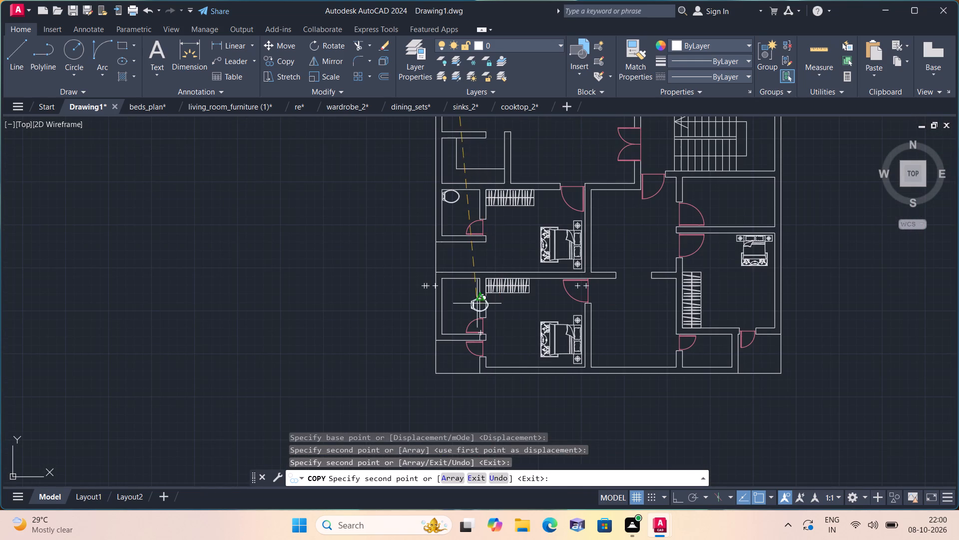
pyautogui.scroll(2, 480, 282)
pyautogui.scroll(2, 415, 289)
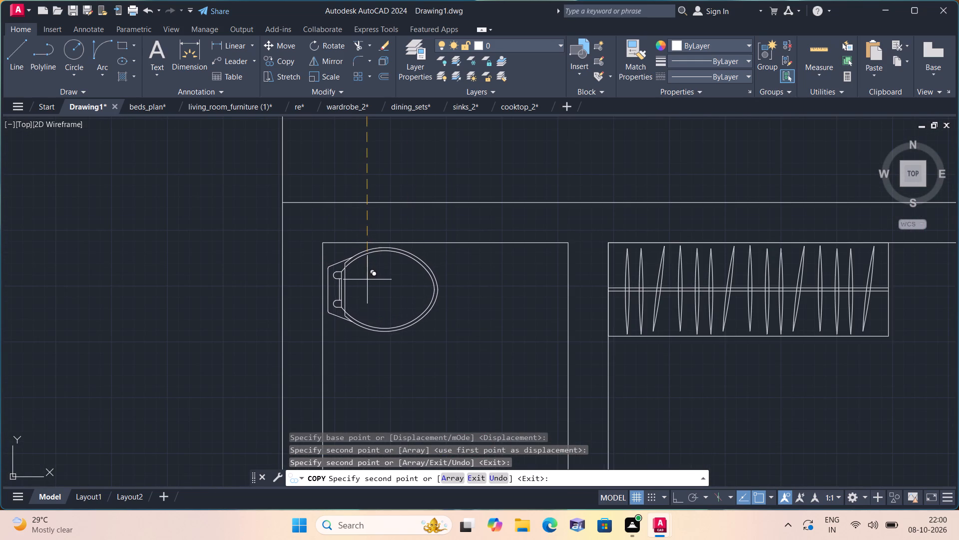
pyautogui.click(368, 280)
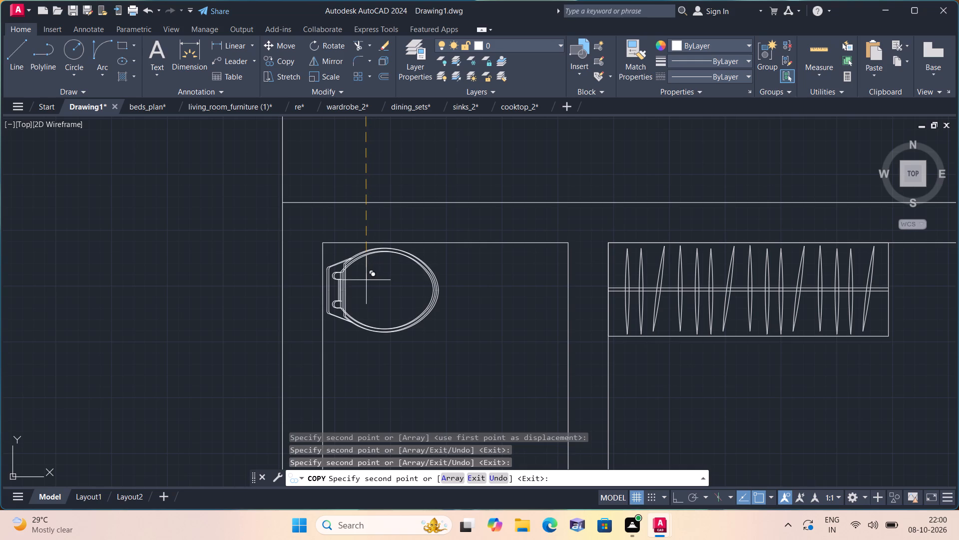
pyautogui.press('Escape')
# Scale the spare toilet lying far outside the plan, beyond the dining set, down to roughly one seventh of its size.
pyautogui.scroll(-1, 385, 285)
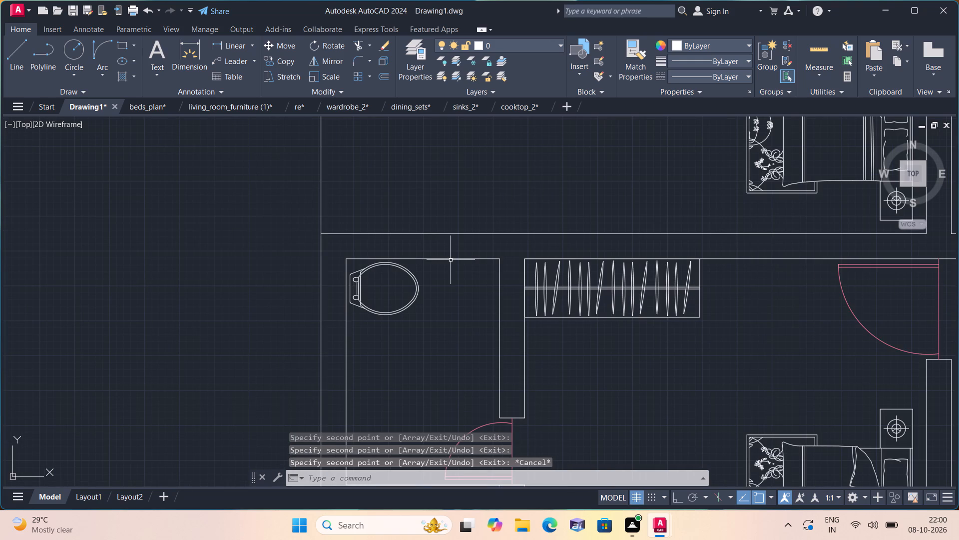
pyautogui.scroll(-1, 451, 260)
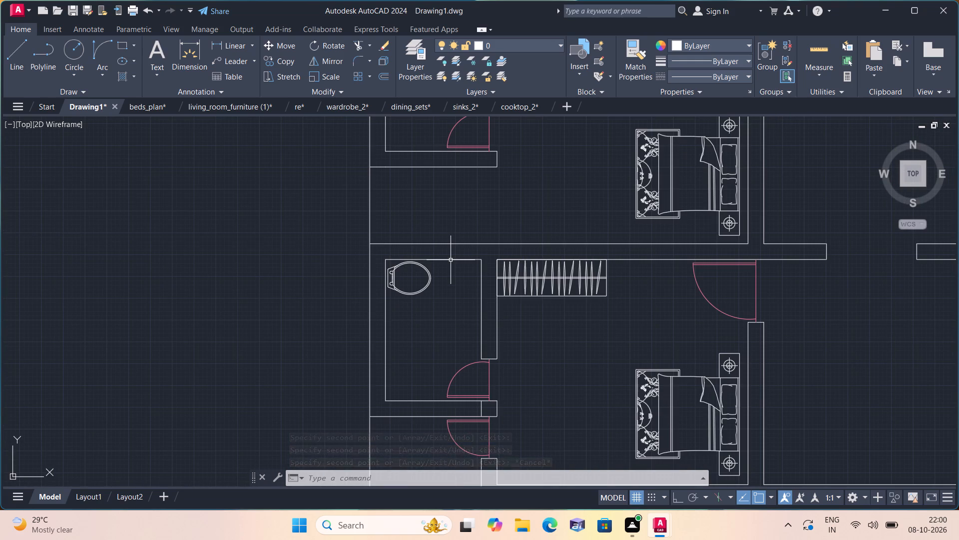
pyautogui.scroll(1, 457, 255)
pyautogui.moveTo(450, 255); pyautogui.dragTo(421, 296, button='middle')
pyautogui.scroll(-1, 422, 299)
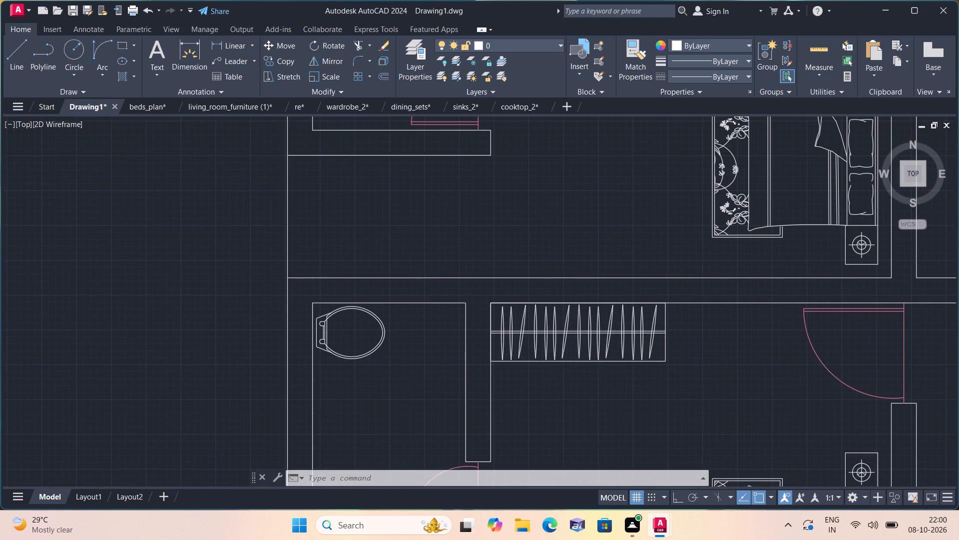
pyautogui.moveTo(457, 310); pyautogui.dragTo(356, 270, button='middle')
pyautogui.scroll(-1, 394, 280)
pyautogui.moveTo(442, 251); pyautogui.dragTo(414, 278, button='middle')
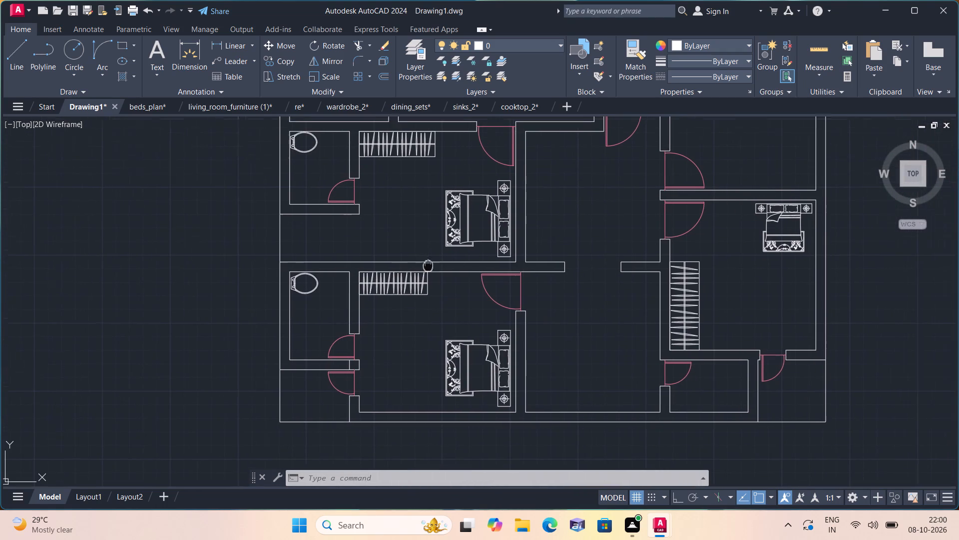
pyautogui.moveTo(414, 278); pyautogui.dragTo(385, 297, button='middle')
pyautogui.scroll(-1, 363, 312)
pyautogui.scroll(-2, 403, 313)
pyautogui.scroll(-1, 274, 217)
pyautogui.moveTo(320, 232); pyautogui.dragTo(404, 361, button='middle')
pyautogui.scroll(-2, 411, 371)
pyautogui.moveTo(286, 215); pyautogui.dragTo(313, 320, button='middle')
pyautogui.scroll(-1, 315, 325)
pyautogui.click(807, 319)
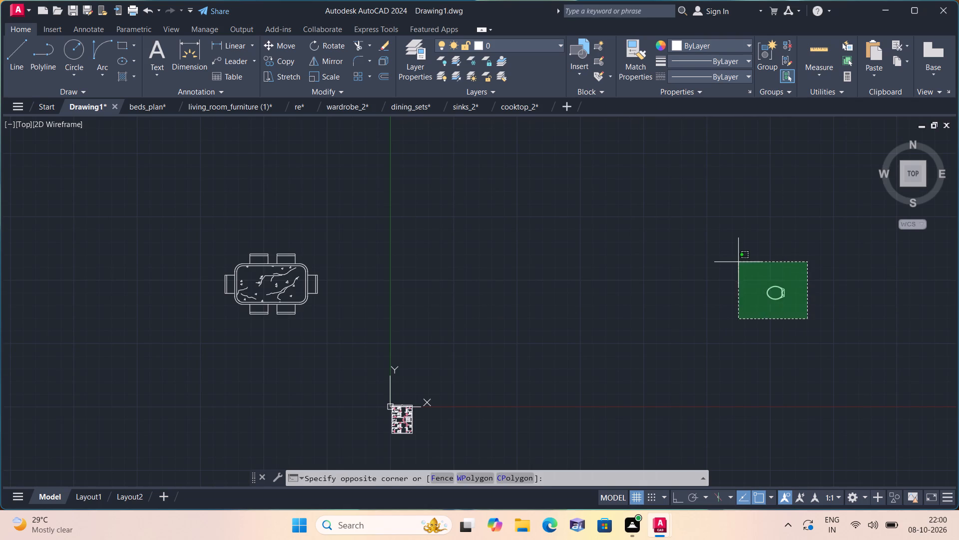
pyautogui.click(738, 261)
pyautogui.click(330, 79)
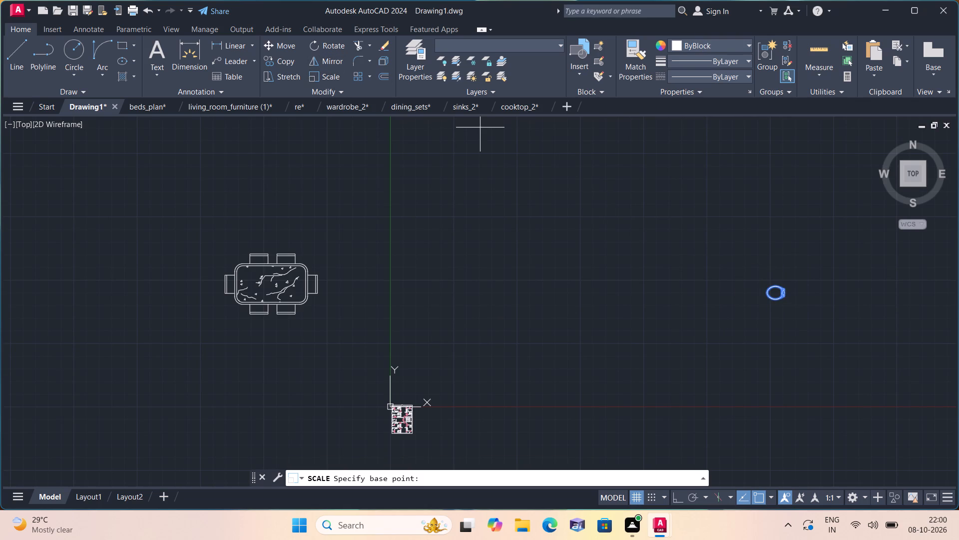
pyautogui.scroll(4, 762, 293)
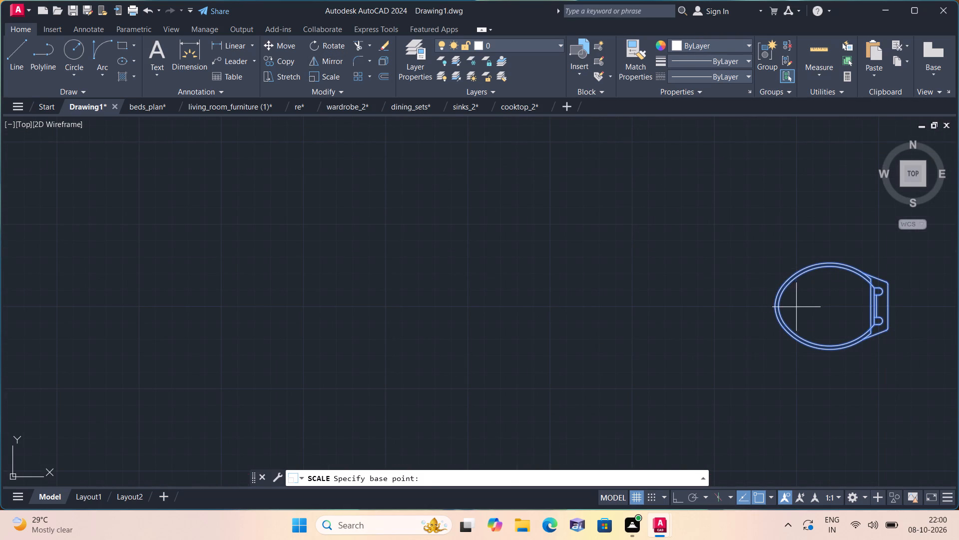
pyautogui.click(816, 313)
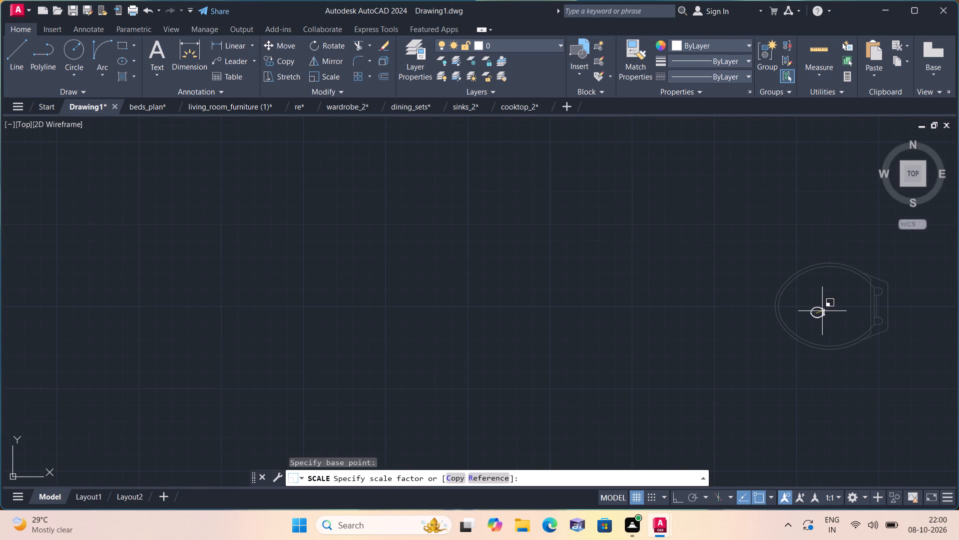
pyautogui.click(822, 311)
# Move the reduced spare toilet to the empty area just outside the plan's upper-right corner, beside the 5'-0"X4'-5" space.
pyautogui.click(849, 329)
pyautogui.click(739, 262)
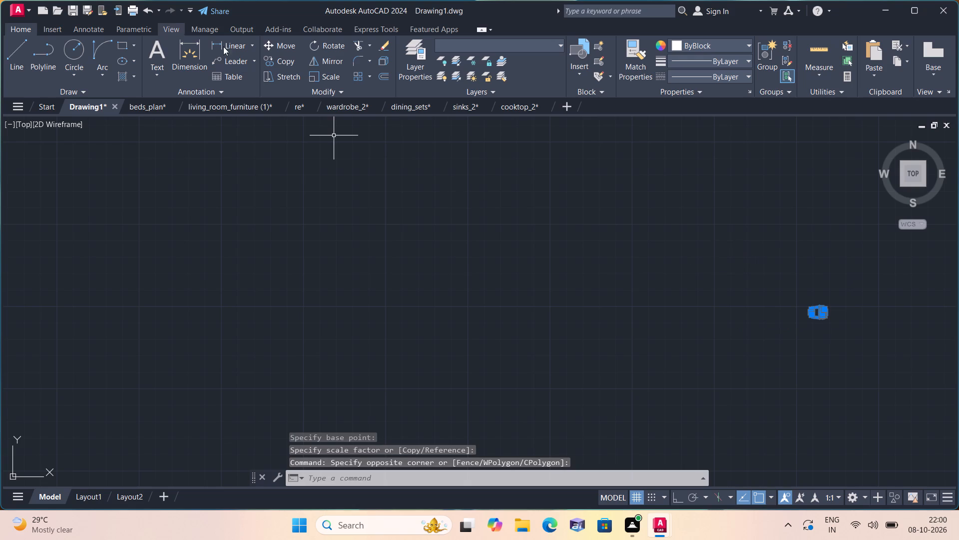
pyautogui.click(281, 46)
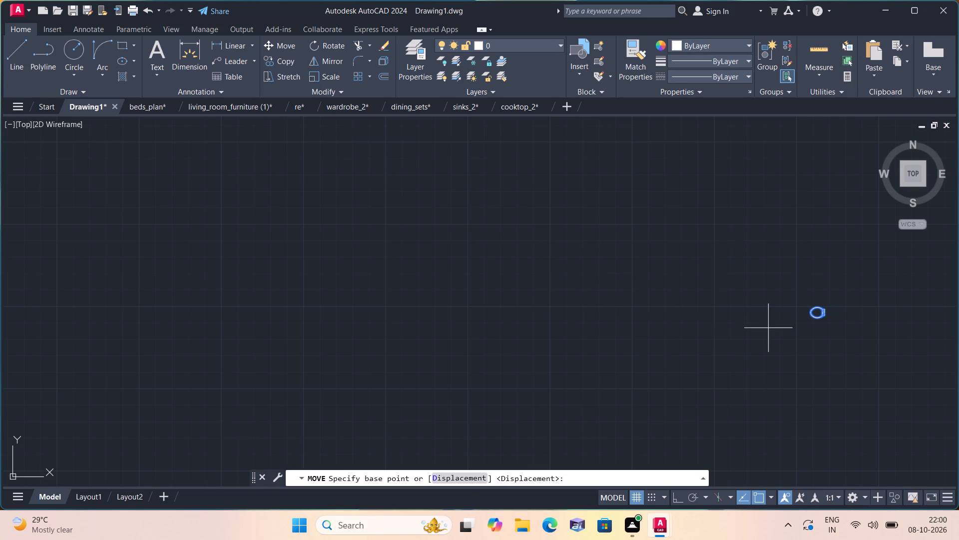
pyautogui.click(817, 313)
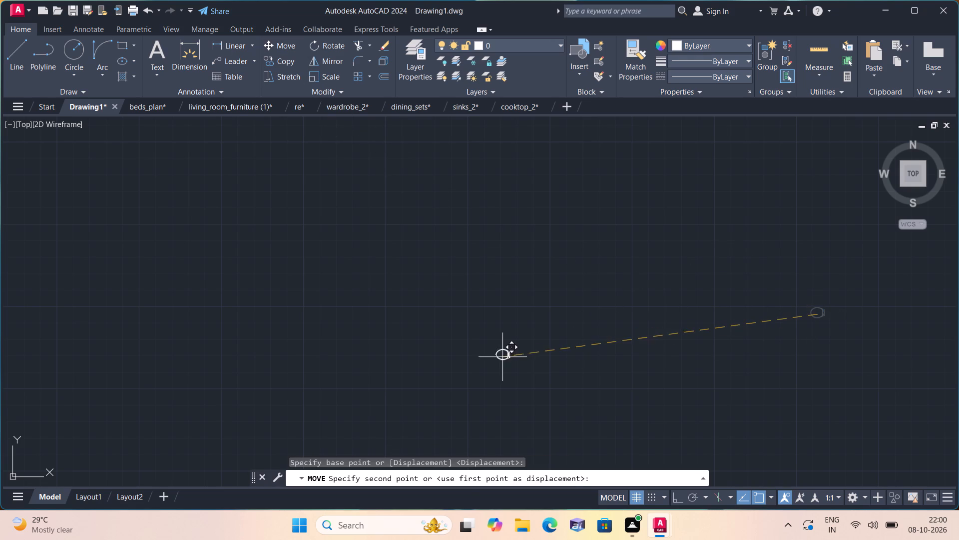
pyautogui.scroll(-1, 341, 375)
pyautogui.moveTo(336, 375); pyautogui.dragTo(614, 168, button='middle')
pyautogui.scroll(-1, 519, 224)
pyautogui.moveTo(337, 327); pyautogui.dragTo(605, 167, button='middle')
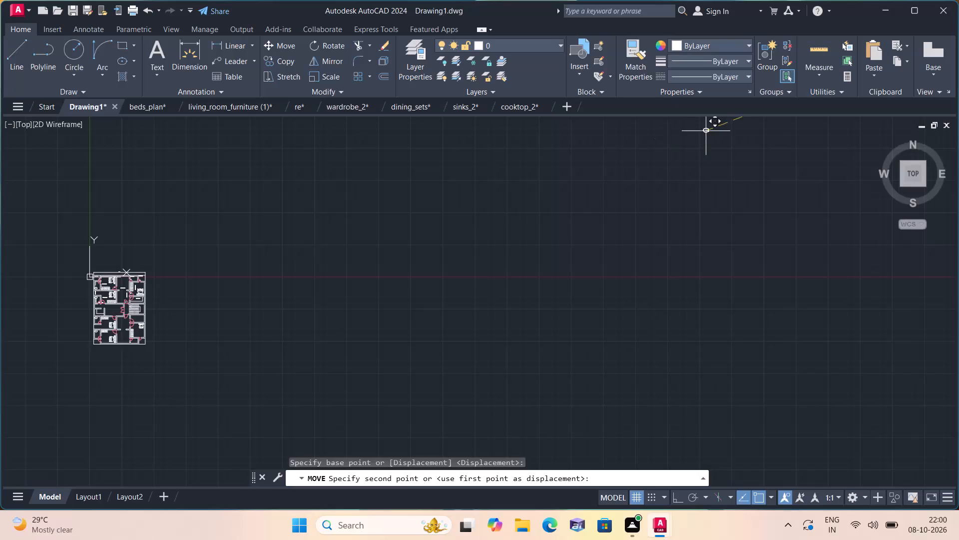
pyautogui.scroll(3, 81, 284)
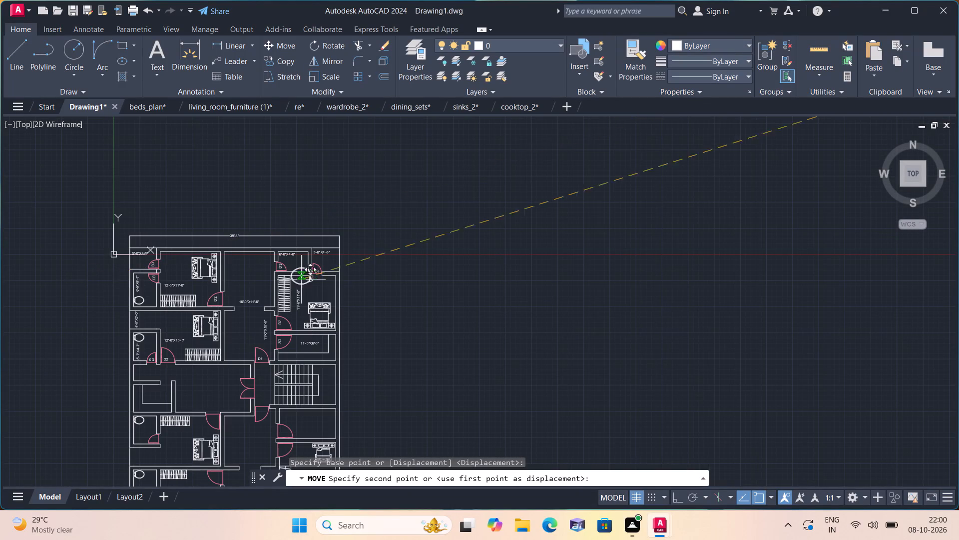
pyautogui.scroll(2, 311, 272)
pyautogui.click(553, 266)
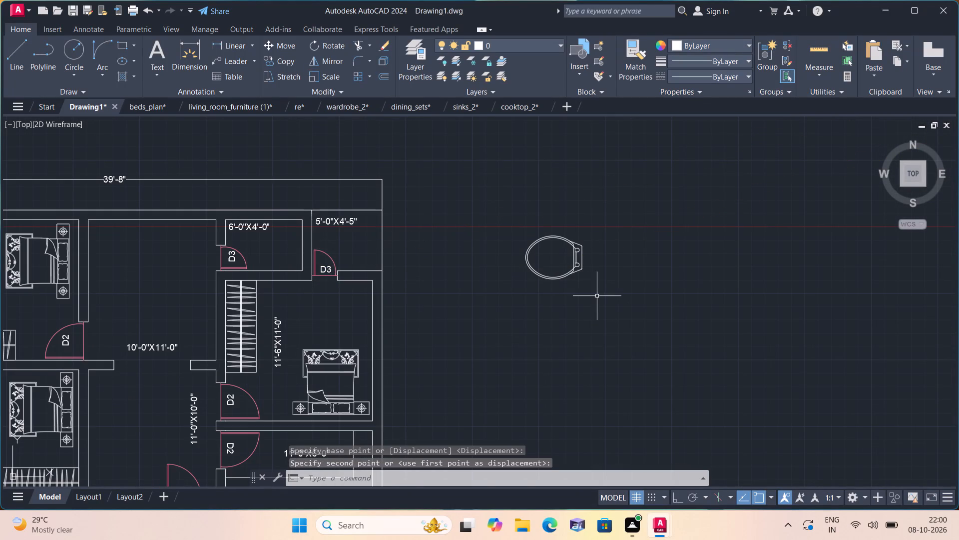
# Scale the toilet beside the plan down again to roughly a quarter of its size.
pyautogui.click(595, 287)
pyautogui.click(549, 221)
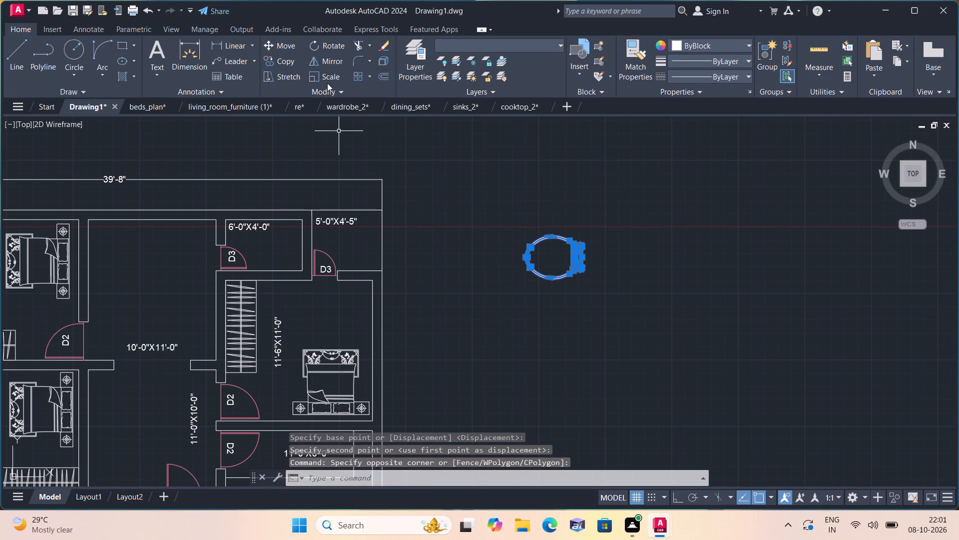
pyautogui.click(331, 75)
pyautogui.scroll(1, 526, 243)
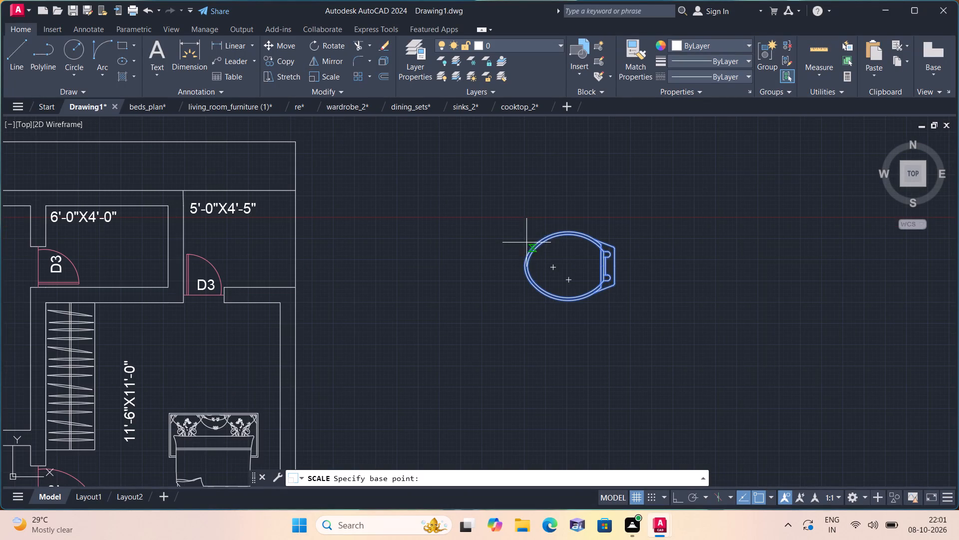
pyautogui.click(553, 258)
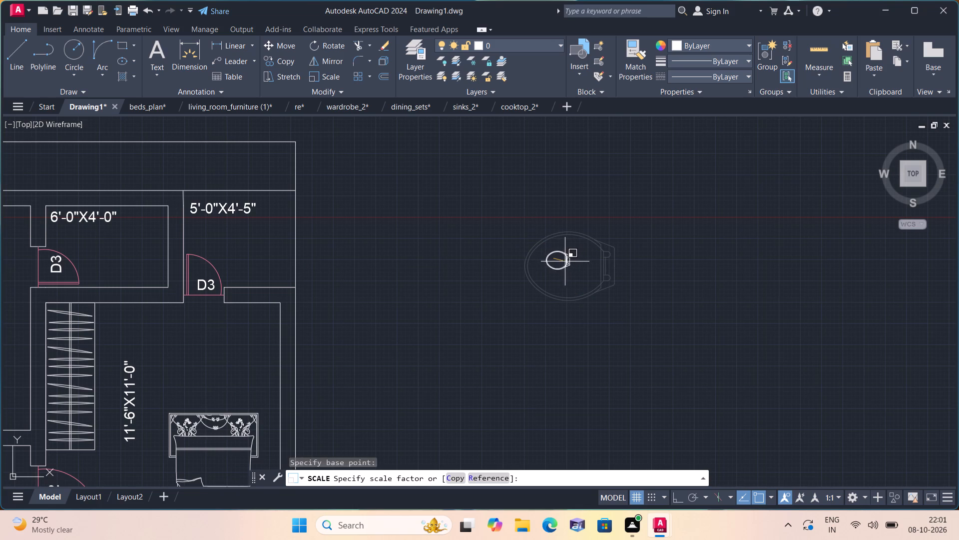
pyautogui.click(563, 261)
# Move the toilet into the 6'-0"X4'-0" bathroom, with its hinge side near the right wall.
pyautogui.click(579, 275)
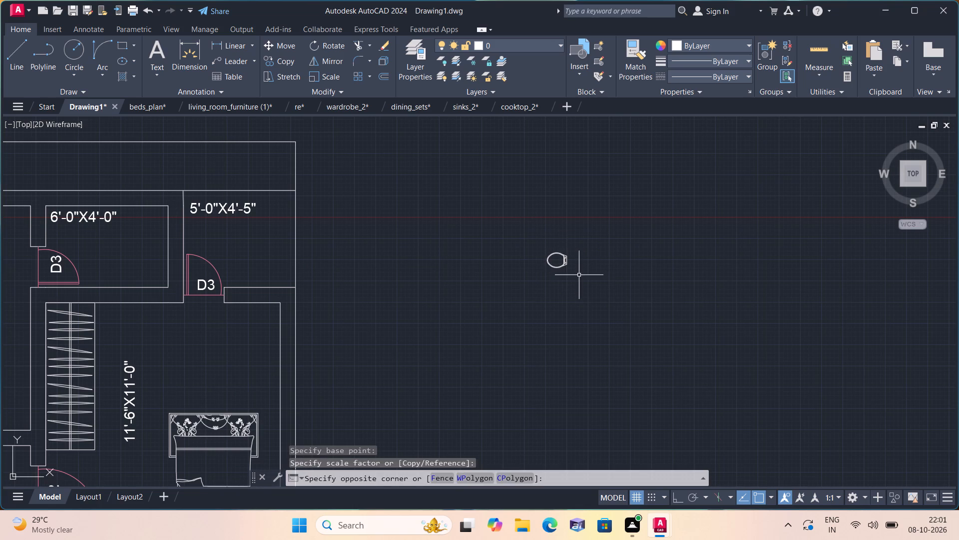
pyautogui.click(518, 224)
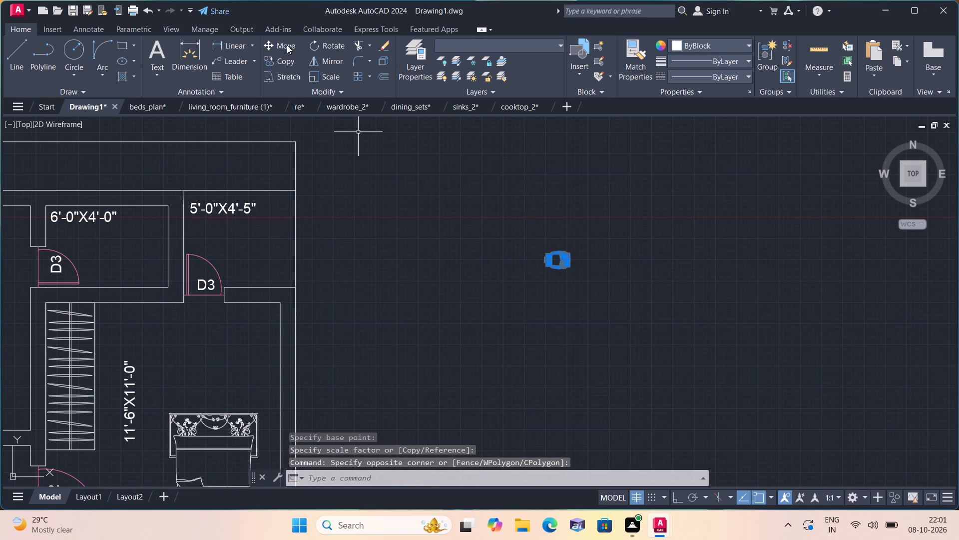
pyautogui.click(287, 45)
pyautogui.click(554, 251)
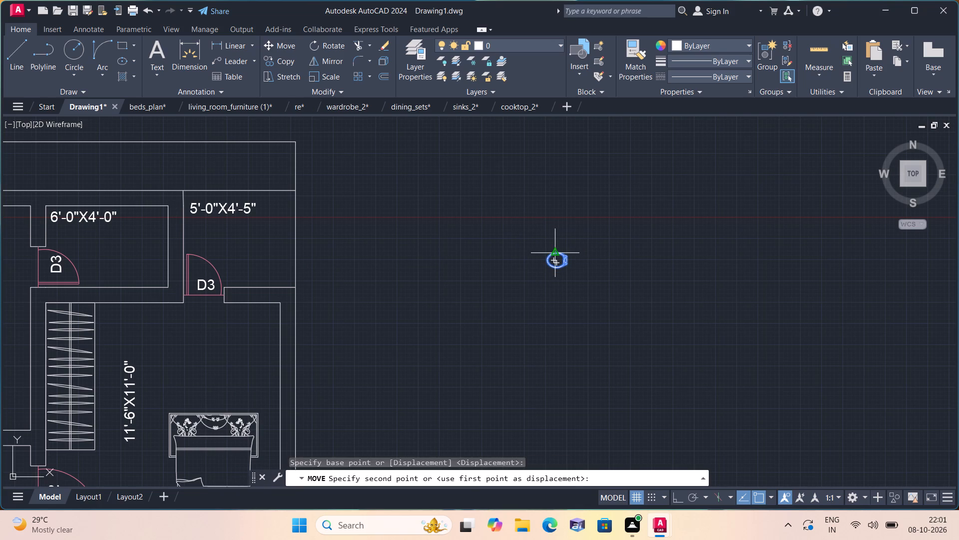
pyautogui.scroll(2, 150, 241)
pyautogui.moveTo(141, 237); pyautogui.dragTo(149, 235, button='middle')
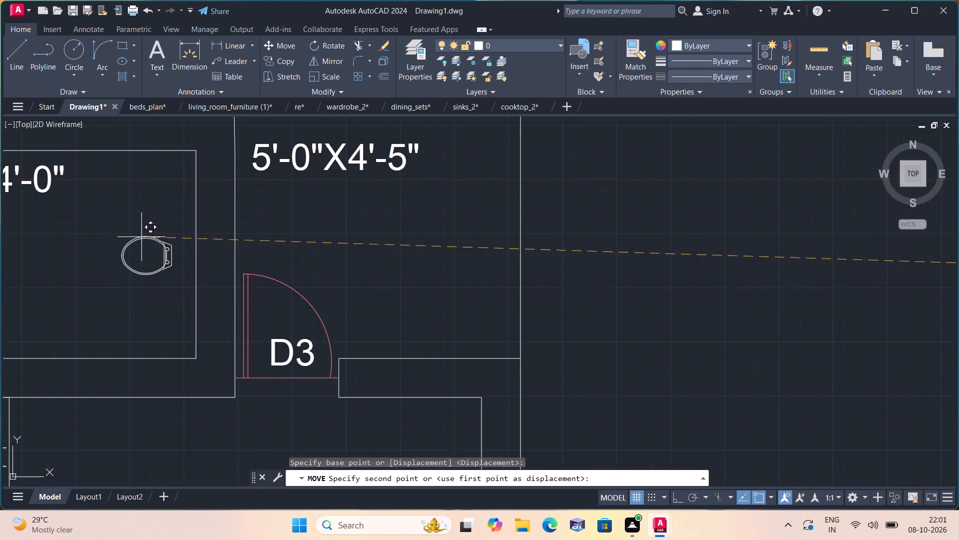
pyautogui.moveTo(149, 235); pyautogui.dragTo(371, 223, button='middle')
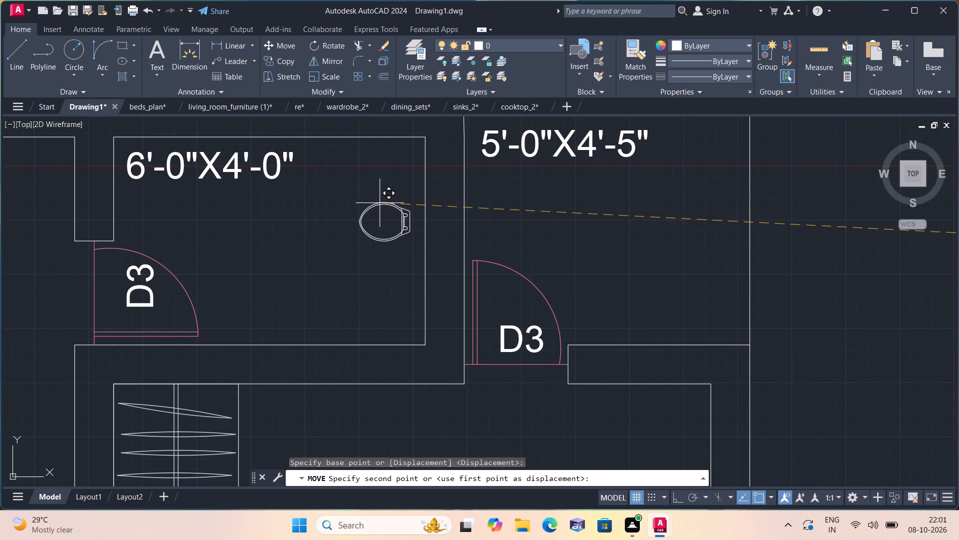
pyautogui.scroll(1, 380, 203)
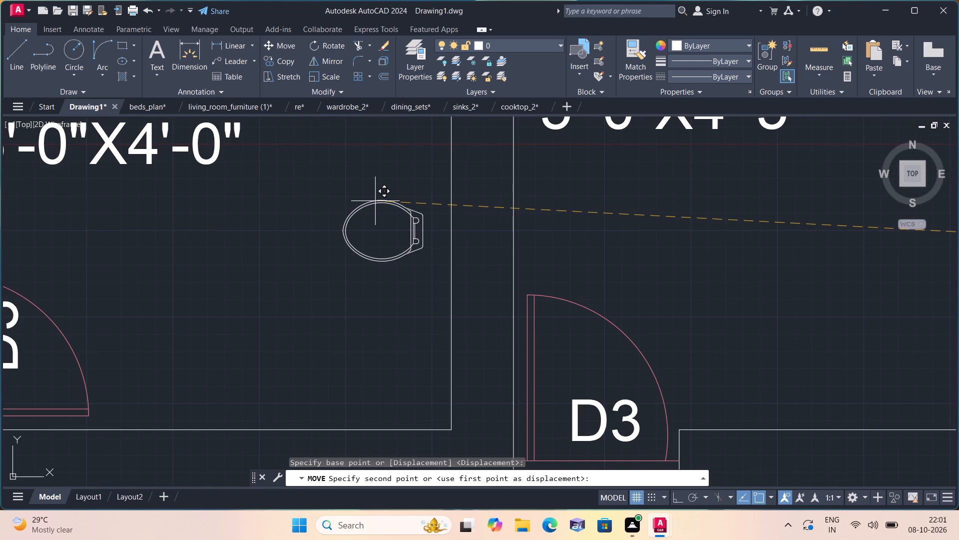
pyautogui.scroll(-1, 375, 201)
pyautogui.click(379, 206)
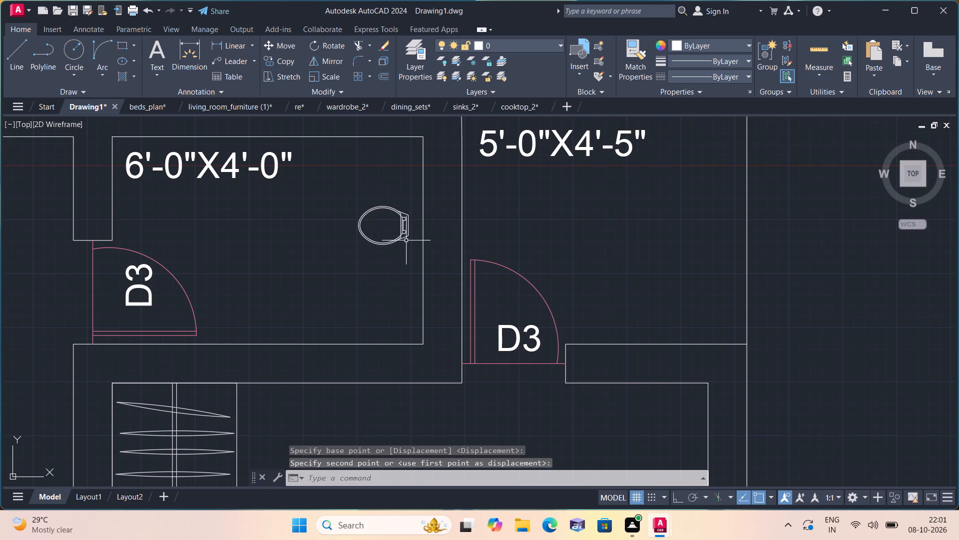
# Scale the toilet in the 6'-0"X4'-0" bathroom up to roughly 1.8 times its size.
pyautogui.click(406, 247)
pyautogui.click(361, 199)
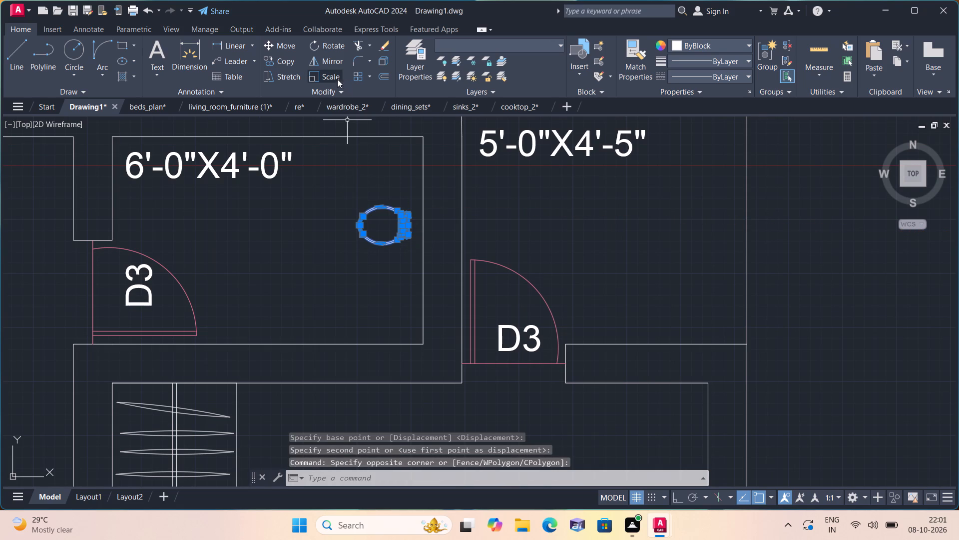
pyautogui.click(329, 75)
pyautogui.click(393, 219)
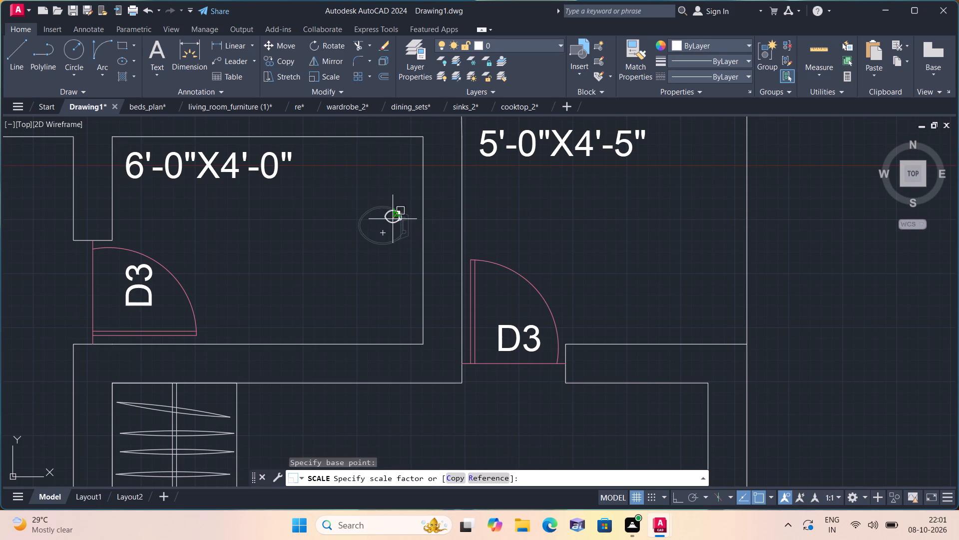
pyautogui.click(406, 167)
# Examine the whole floor plan and its surroundings to check the placed furniture and what is left to fit.
pyautogui.scroll(-1, 415, 190)
pyautogui.scroll(-1, 438, 247)
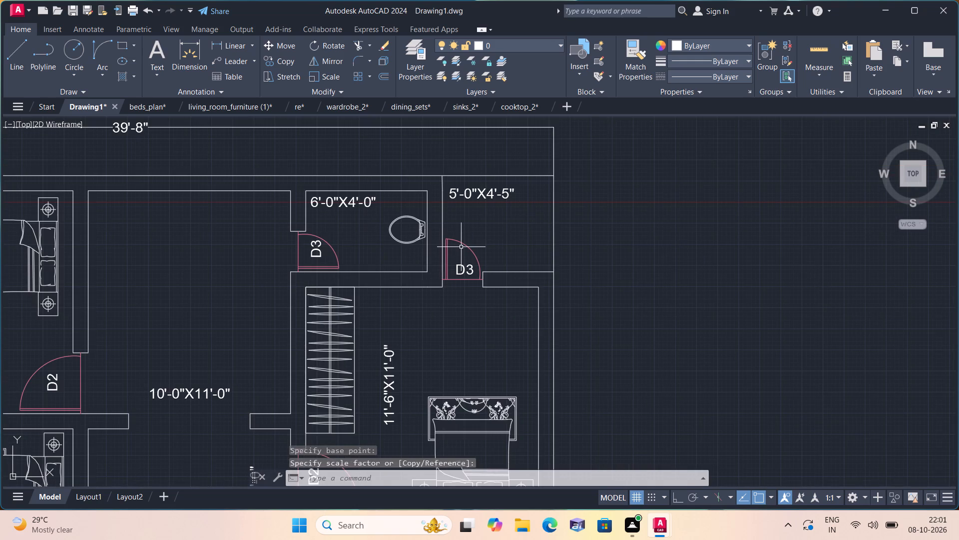
pyautogui.scroll(-2, 461, 247)
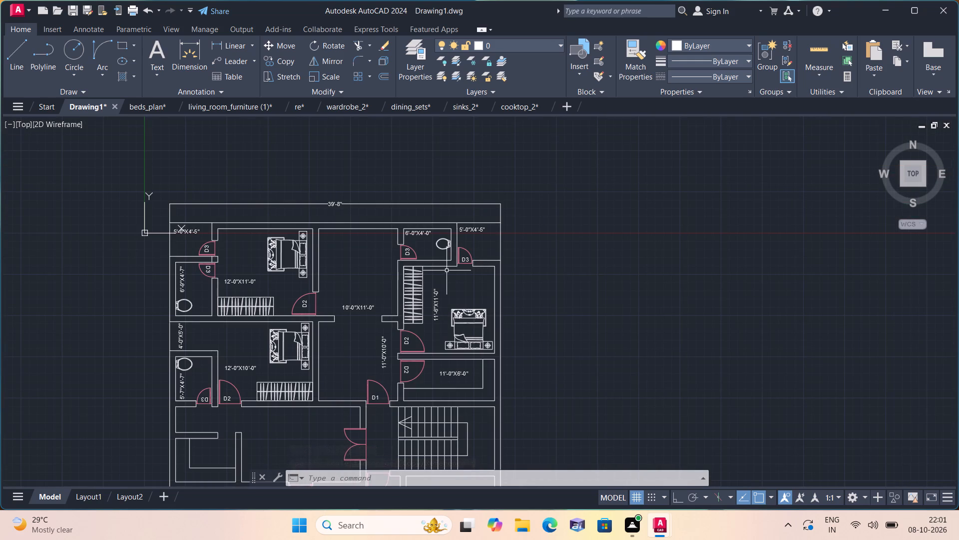
pyautogui.moveTo(446, 270); pyautogui.dragTo(491, 219, button='middle')
pyautogui.scroll(-1, 446, 270)
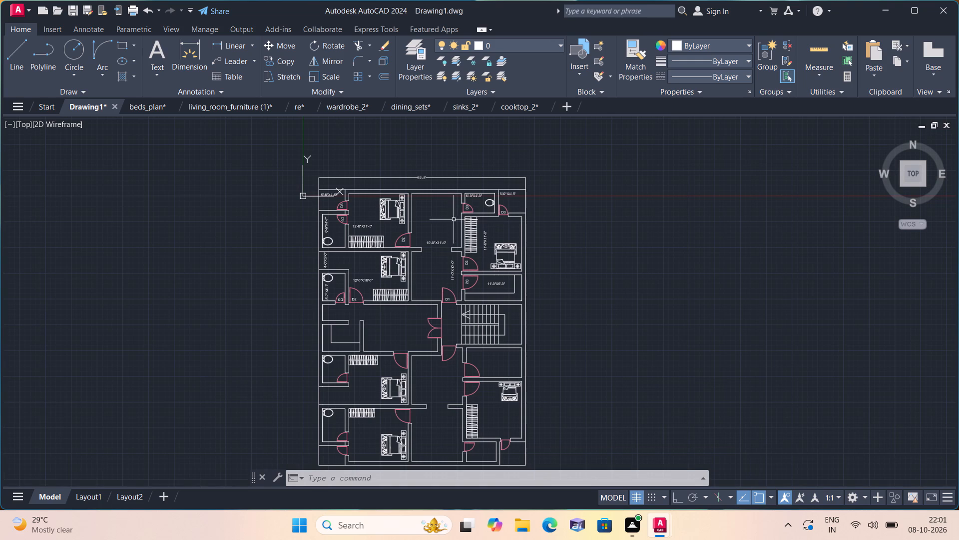
pyautogui.scroll(2, 374, 224)
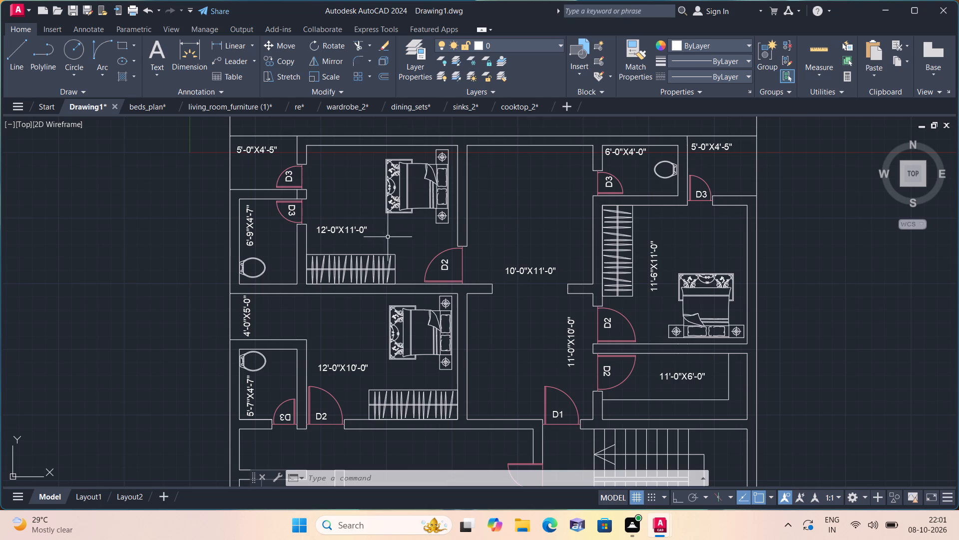
pyautogui.moveTo(389, 238); pyautogui.dragTo(380, 212, button='middle')
pyautogui.moveTo(507, 260); pyautogui.dragTo(502, 260, button='middle')
pyautogui.scroll(-1, 507, 260)
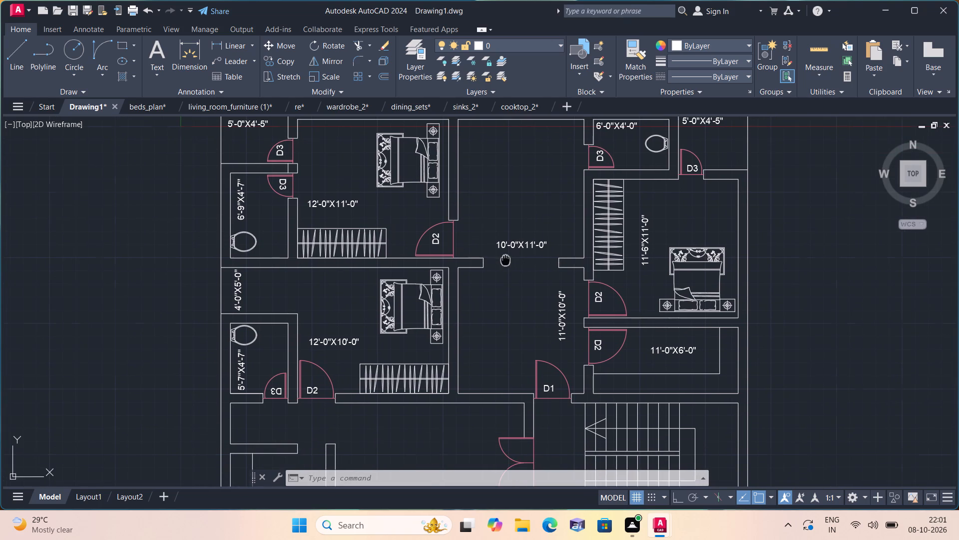
pyautogui.moveTo(502, 260); pyautogui.dragTo(452, 281, button='middle')
pyautogui.moveTo(493, 333); pyautogui.dragTo(465, 281, button='middle')
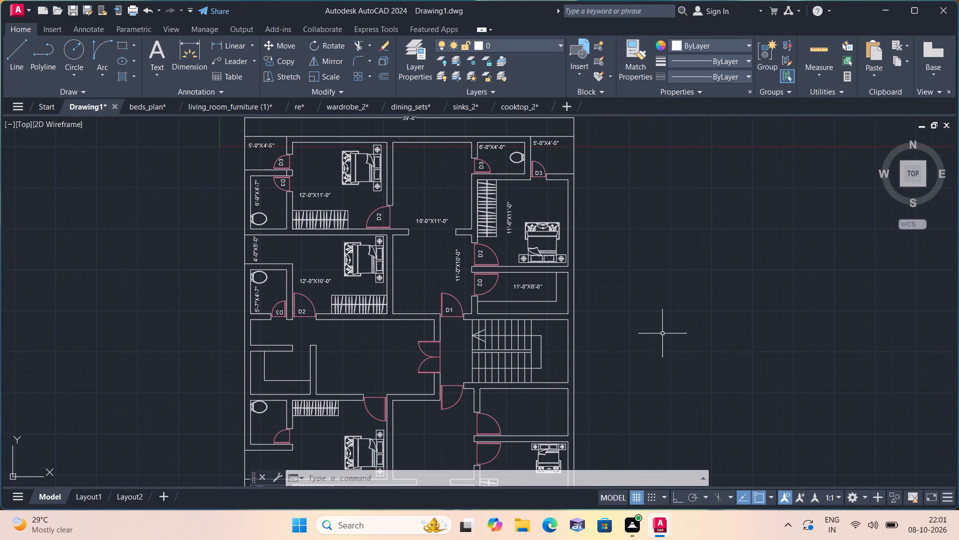
pyautogui.moveTo(644, 334); pyautogui.dragTo(587, 270, button='middle')
pyautogui.scroll(-1, 598, 285)
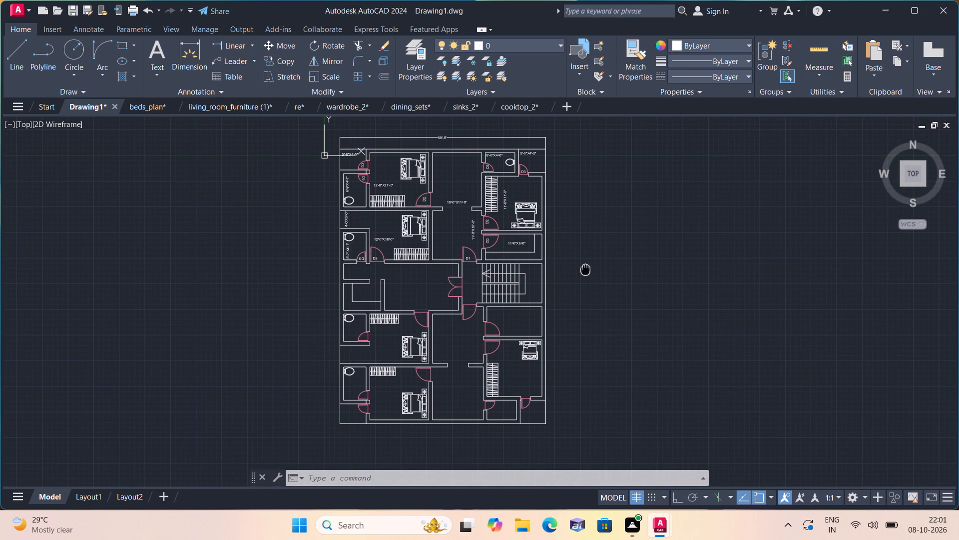
pyautogui.moveTo(561, 268); pyautogui.dragTo(520, 290, button='middle')
pyautogui.scroll(-3, 492, 324)
pyautogui.scroll(1, 495, 316)
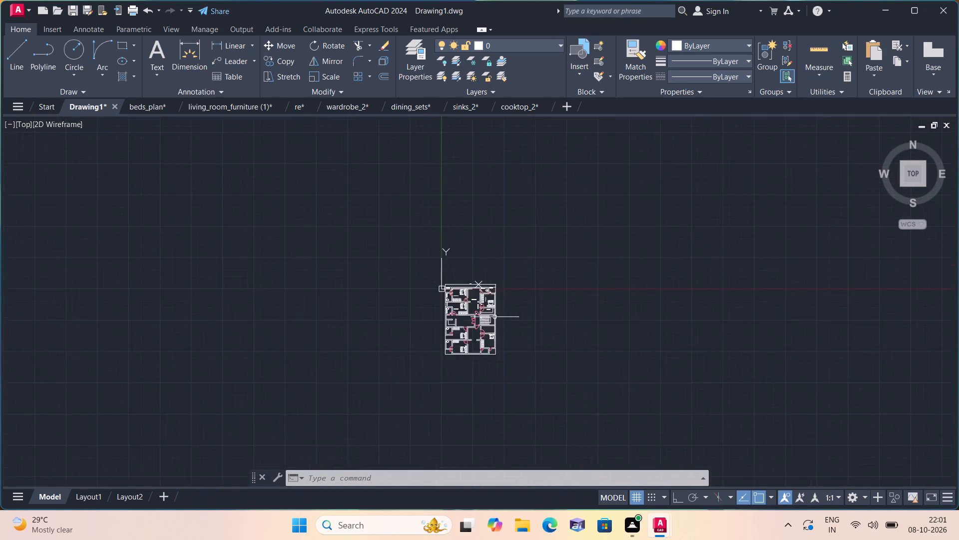
pyautogui.moveTo(495, 312); pyautogui.dragTo(431, 288, button='middle')
pyautogui.scroll(-2, 416, 294)
pyautogui.scroll(2, 416, 294)
pyautogui.moveTo(416, 294); pyautogui.dragTo(469, 411, button='middle')
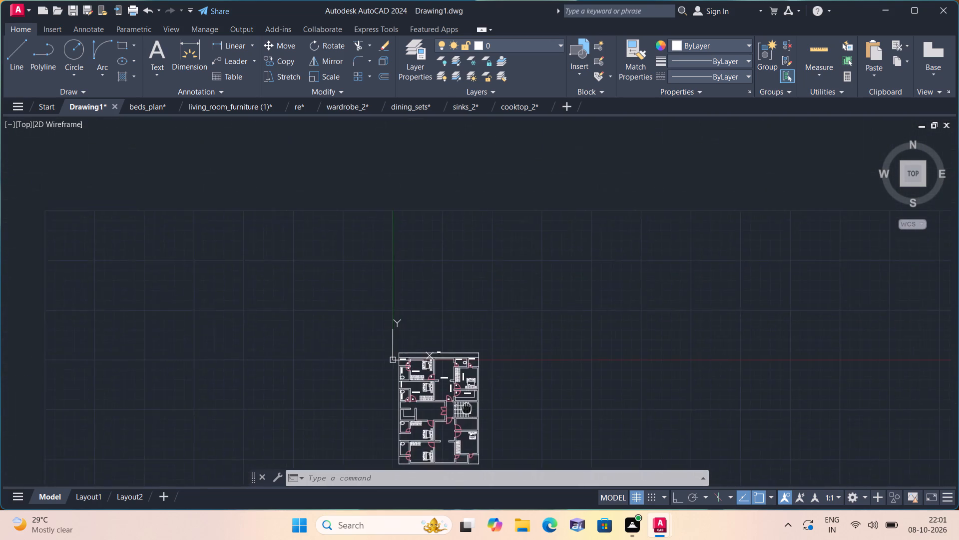
# Scale the six-chair dining set beside the plan down to roughly one sixth of its size.
pyautogui.scroll(-2, 471, 412)
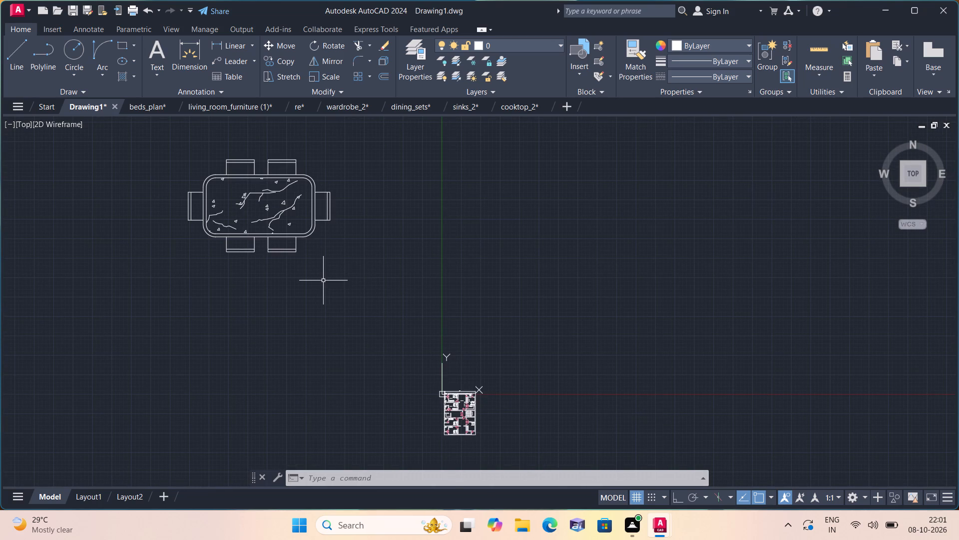
pyautogui.moveTo(330, 239); pyautogui.dragTo(350, 276, button='middle')
pyautogui.scroll(1, 344, 267)
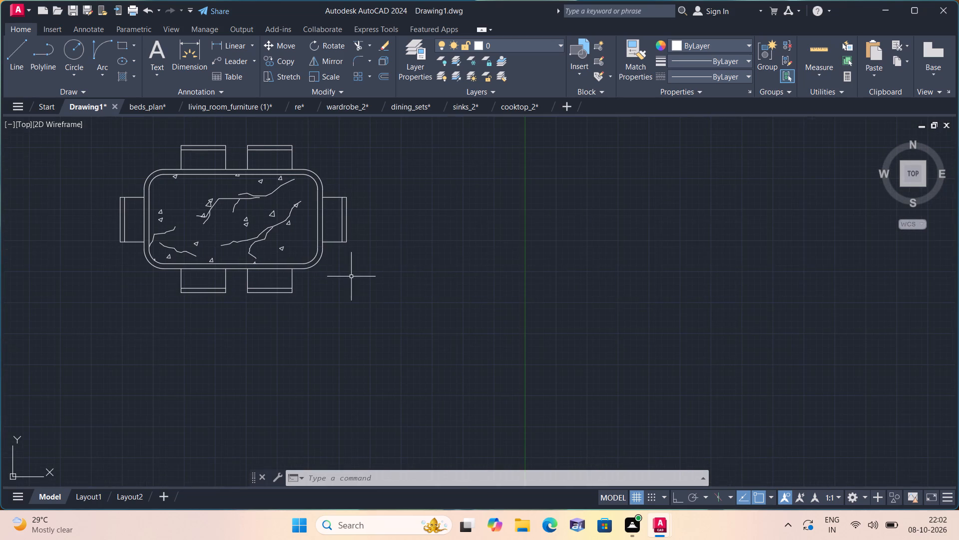
pyautogui.click(379, 312)
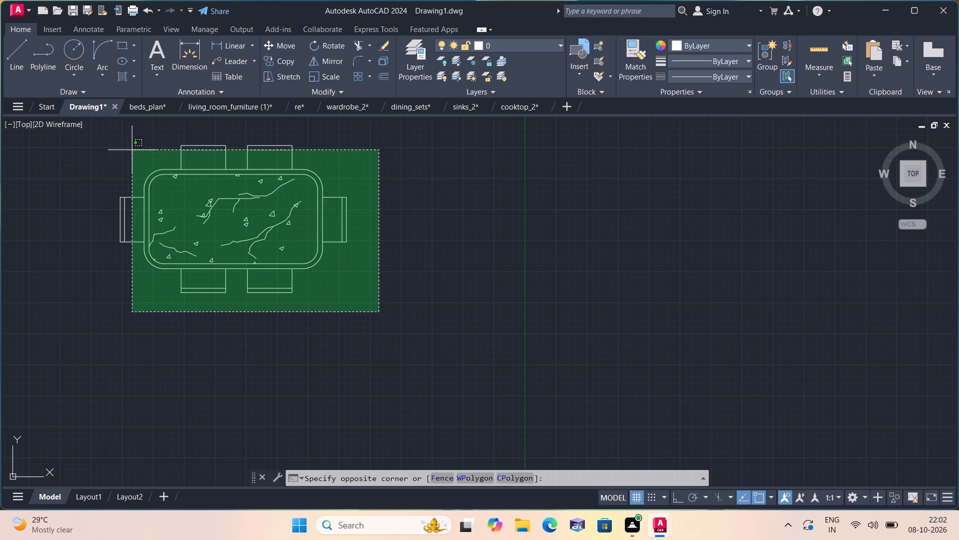
pyautogui.click(89, 133)
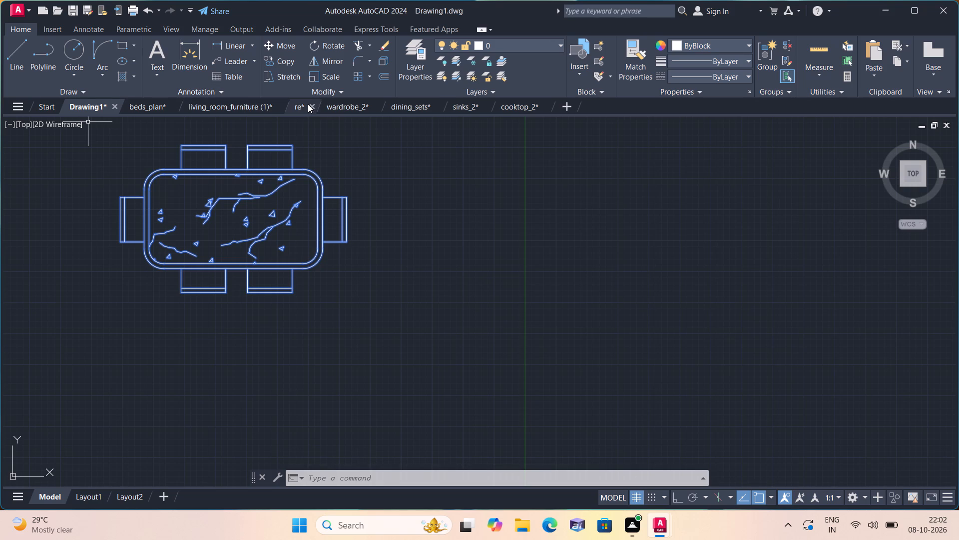
pyautogui.click(332, 75)
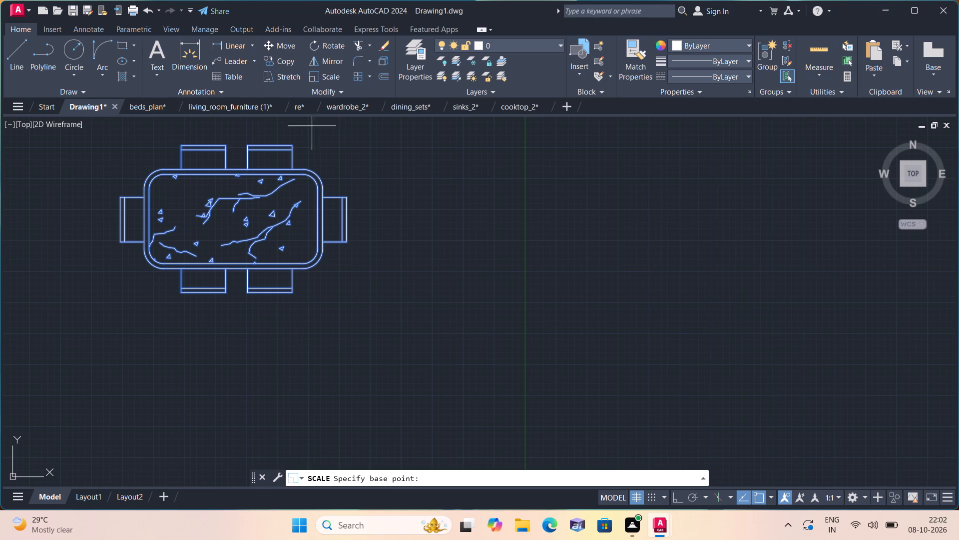
pyautogui.click(225, 225)
pyautogui.scroll(1, 242, 225)
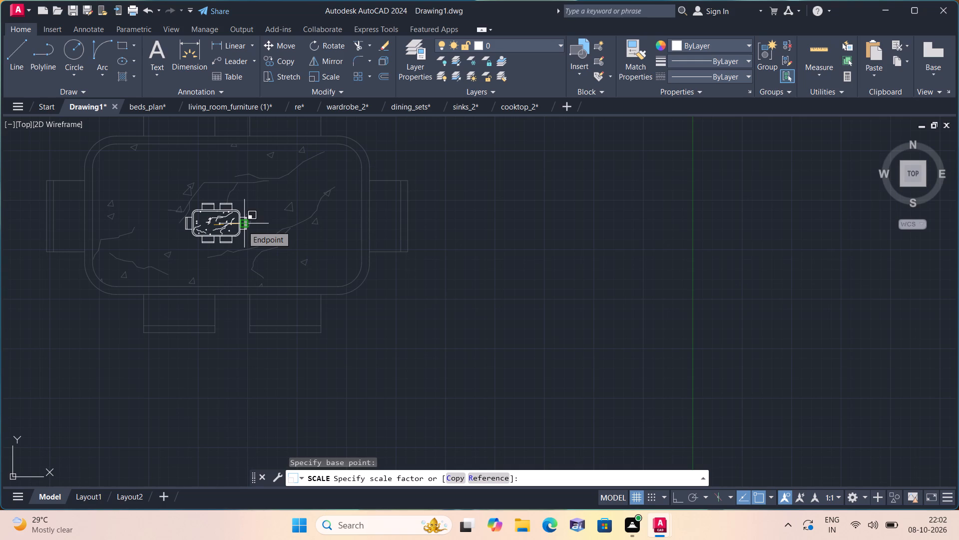
pyautogui.click(238, 226)
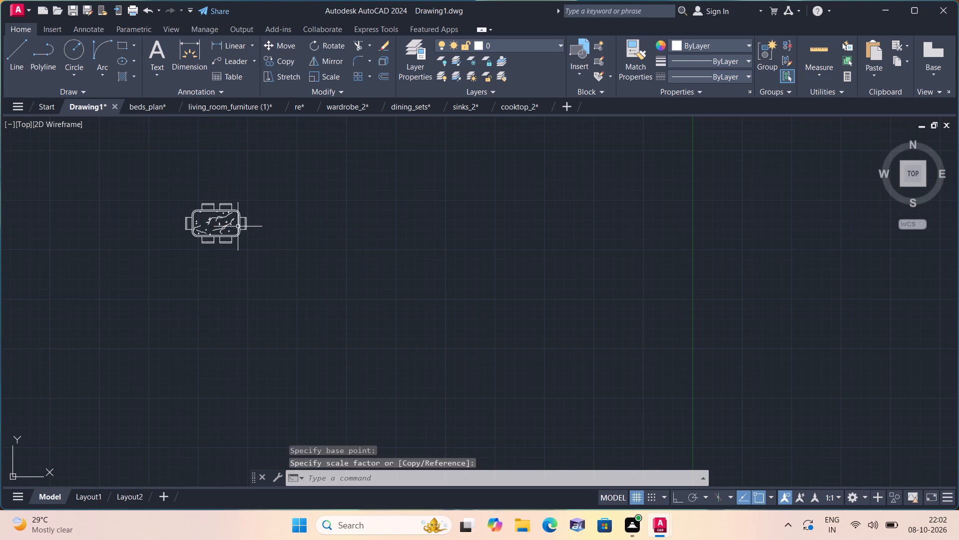
# Turn Ortho on and rotate the dining set 90 degrees counterclockwise so its long side runs vertically.
pyautogui.scroll(1, 238, 226)
pyautogui.click(284, 255)
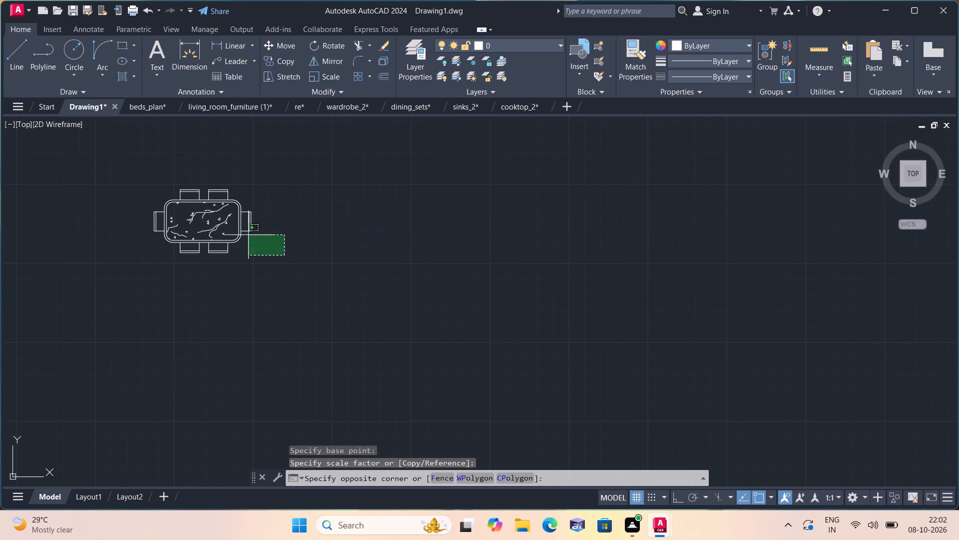
pyautogui.click(128, 177)
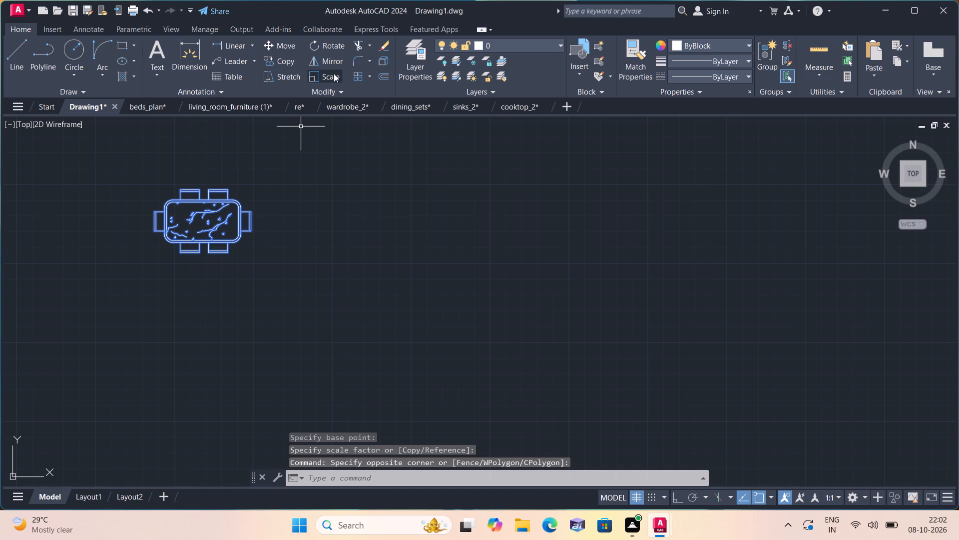
pyautogui.click(676, 497)
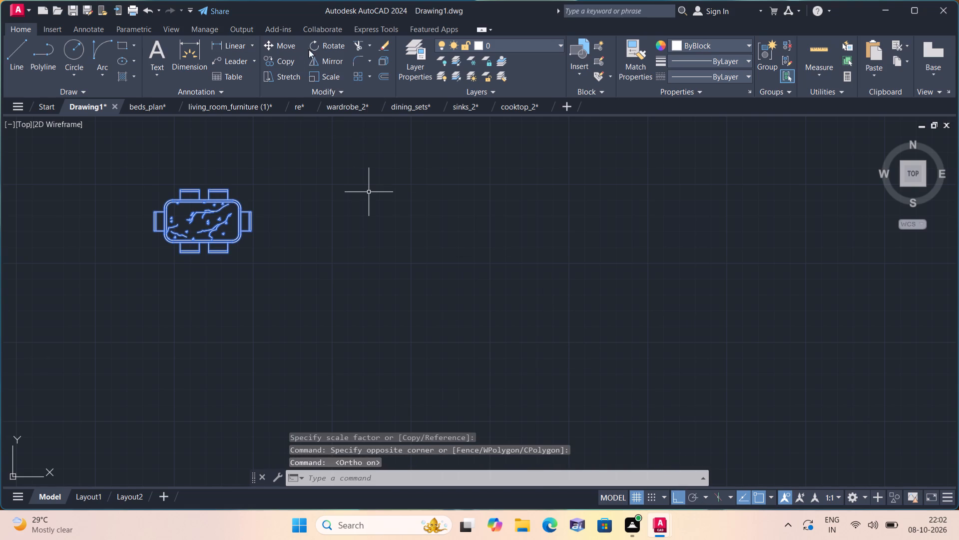
pyautogui.click(331, 44)
pyautogui.click(189, 248)
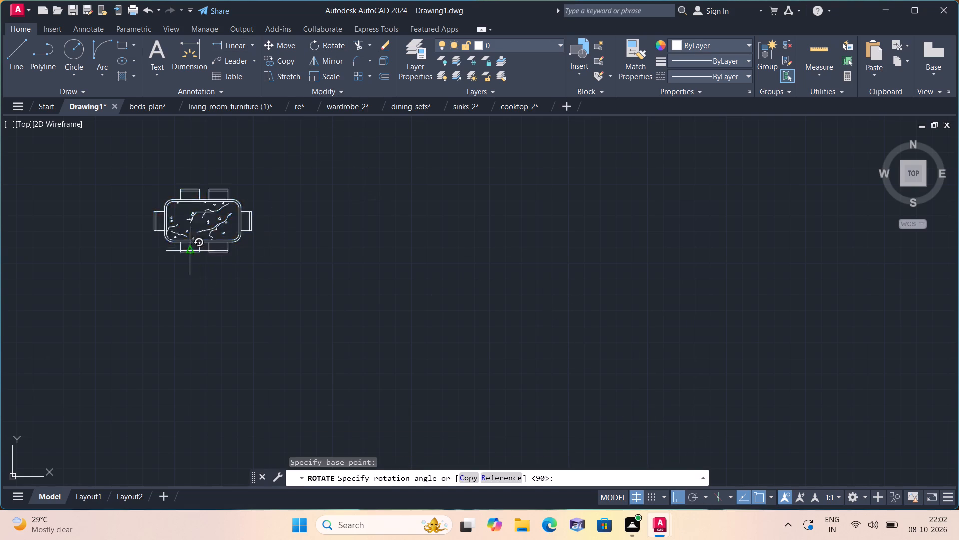
pyautogui.click(202, 166)
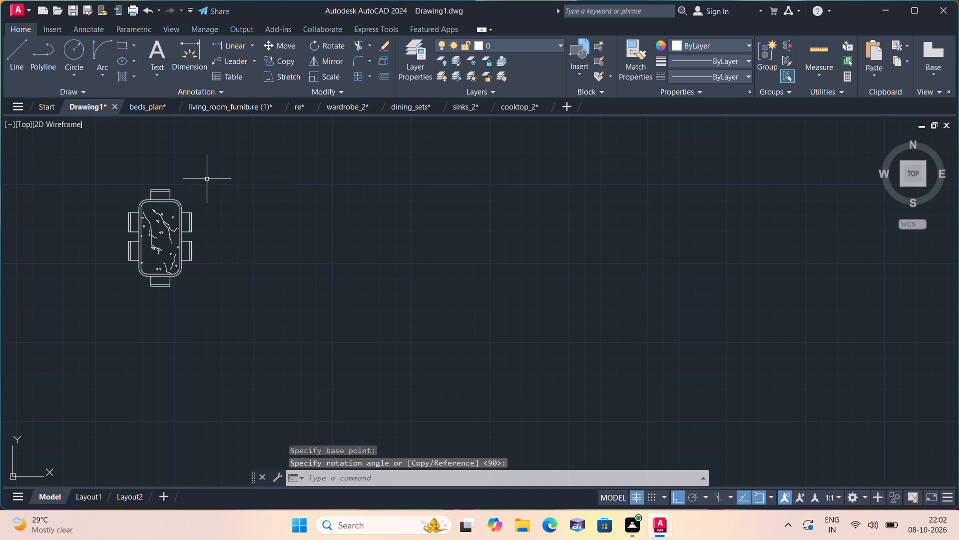
# Scale the rotated dining set down again to slightly under a quarter of its size.
pyautogui.click(259, 310)
pyautogui.click(111, 175)
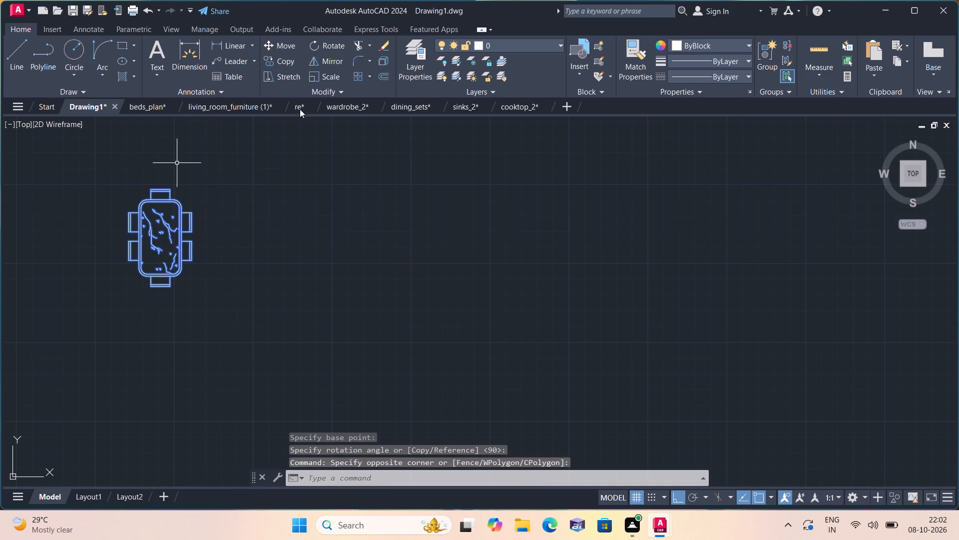
pyautogui.click(327, 77)
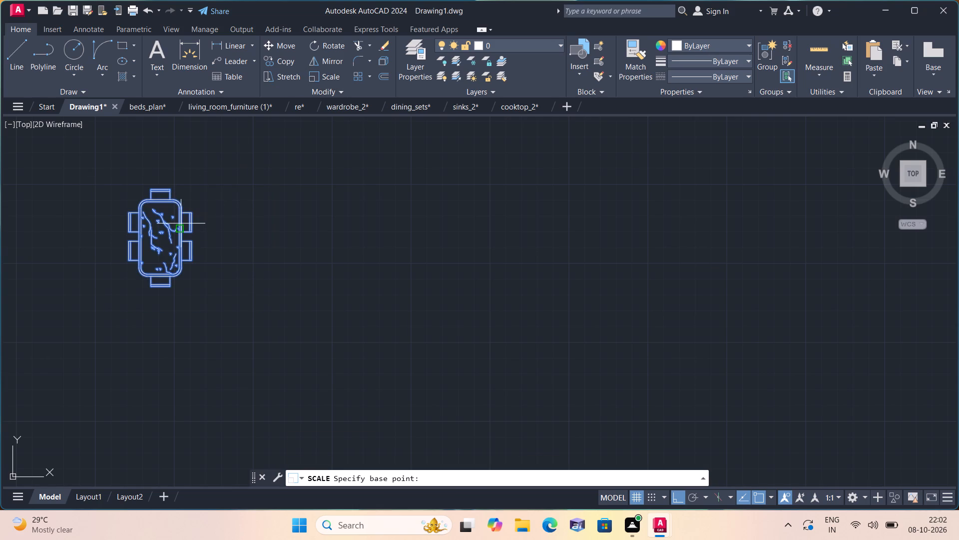
pyautogui.click(170, 226)
pyautogui.click(172, 212)
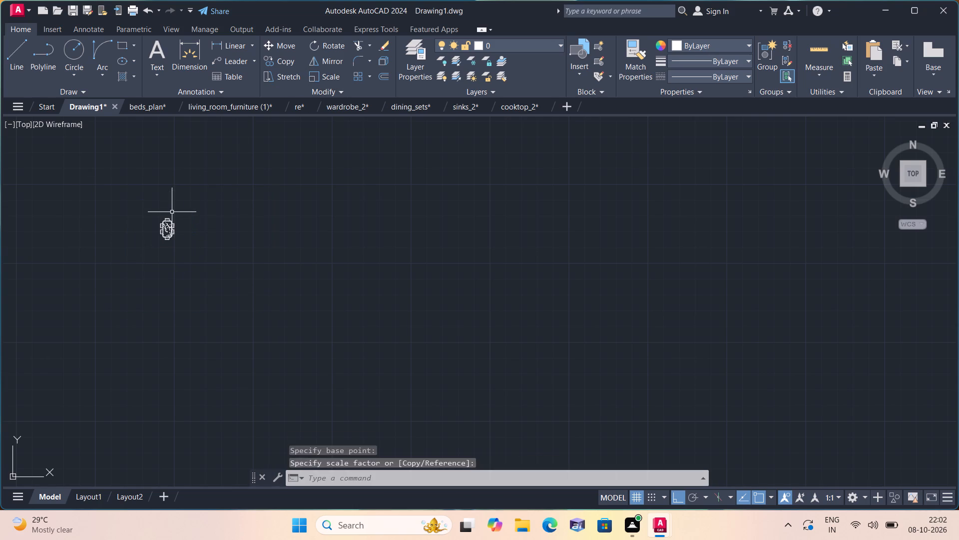
# Turn Ortho off and move the dining set into the 11'-0"X10'-0" room, between the left wall and the room label.
pyautogui.click(142, 198)
pyautogui.click(235, 266)
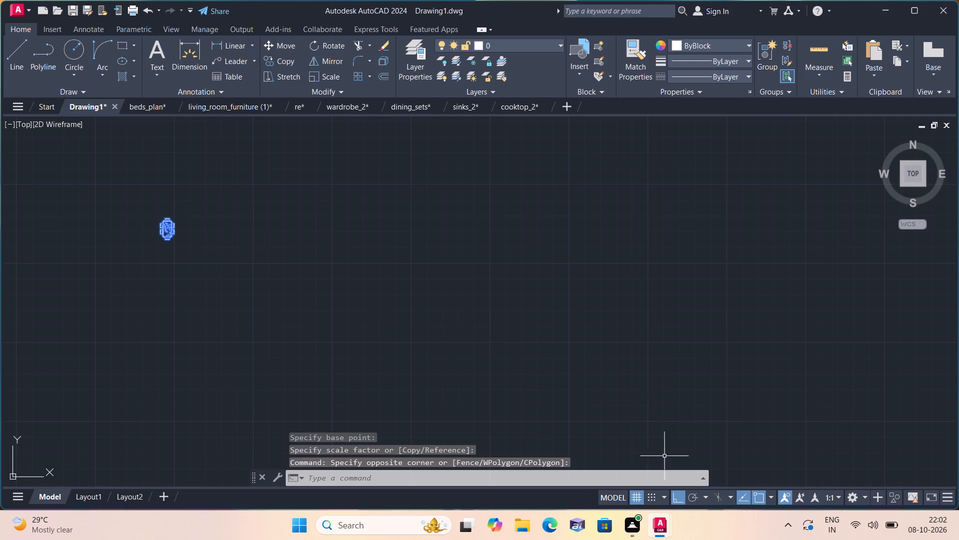
pyautogui.click(678, 493)
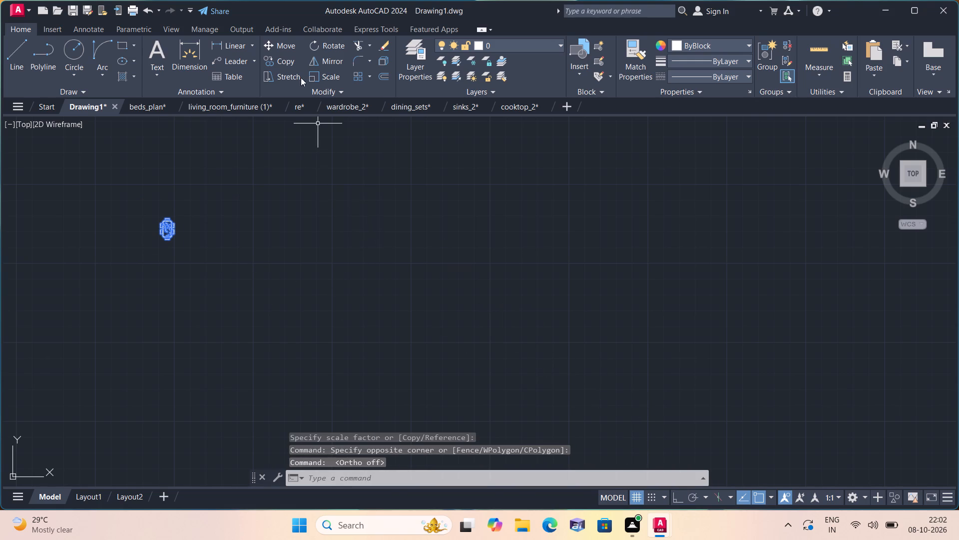
pyautogui.click(278, 47)
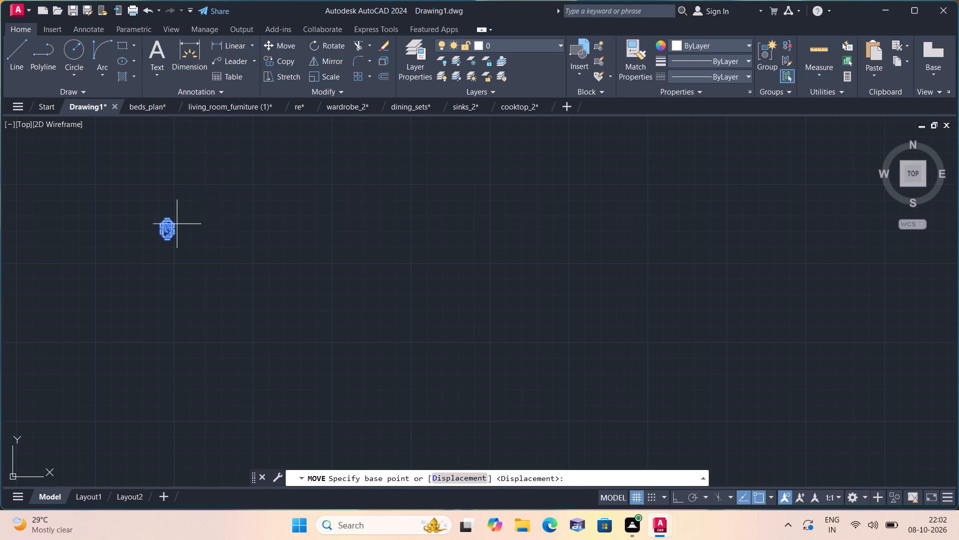
pyautogui.click(167, 224)
pyautogui.scroll(-2, 239, 265)
pyautogui.moveTo(517, 336); pyautogui.dragTo(469, 276, button='middle')
pyautogui.scroll(-3, 516, 336)
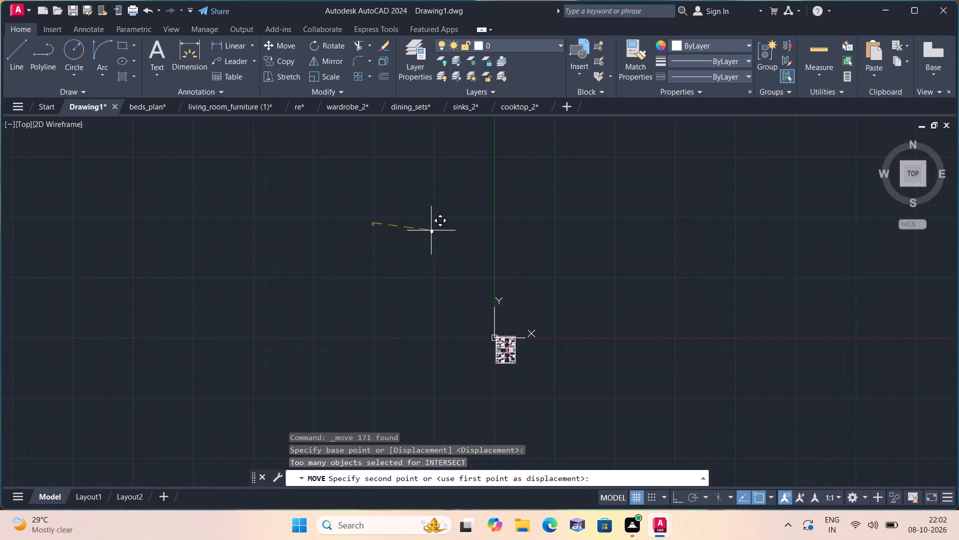
pyautogui.scroll(5, 528, 346)
pyautogui.scroll(3, 402, 332)
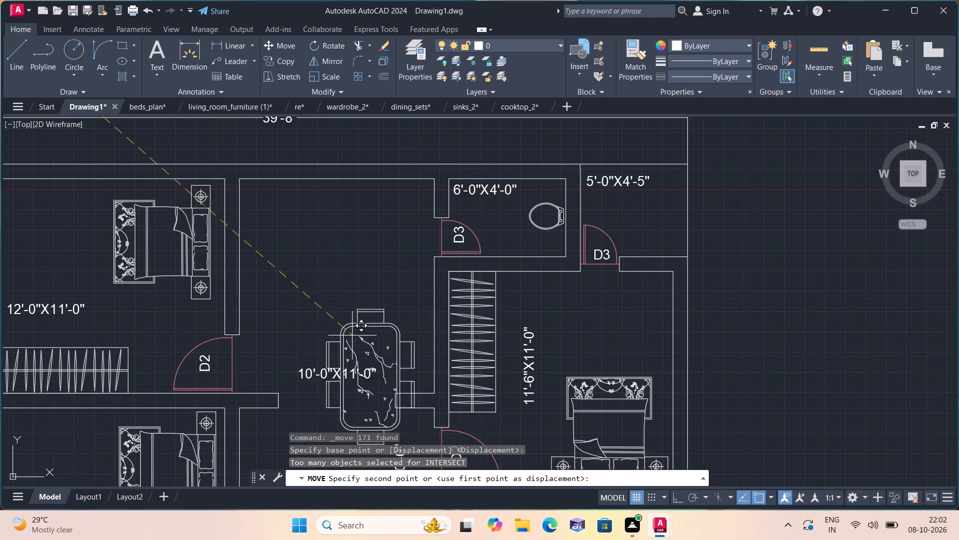
pyautogui.moveTo(346, 331); pyautogui.dragTo(338, 282, button='middle')
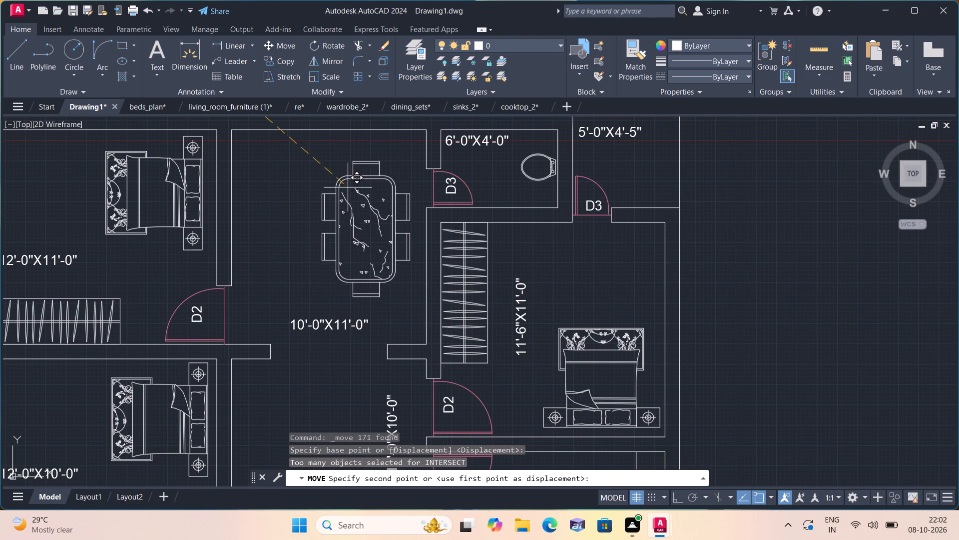
pyautogui.moveTo(331, 293); pyautogui.dragTo(384, 187, button='middle')
pyautogui.scroll(-1, 393, 170)
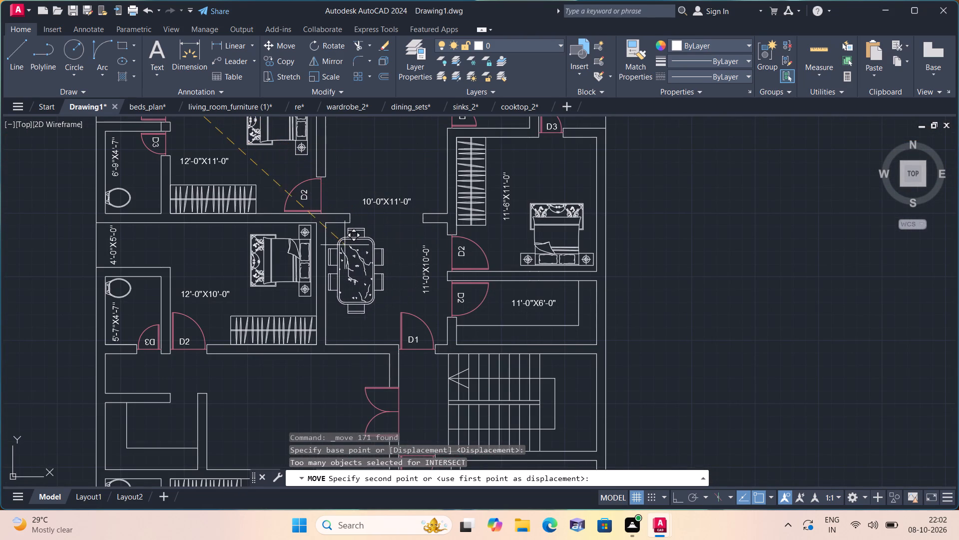
pyautogui.scroll(1, 349, 250)
pyautogui.click(354, 257)
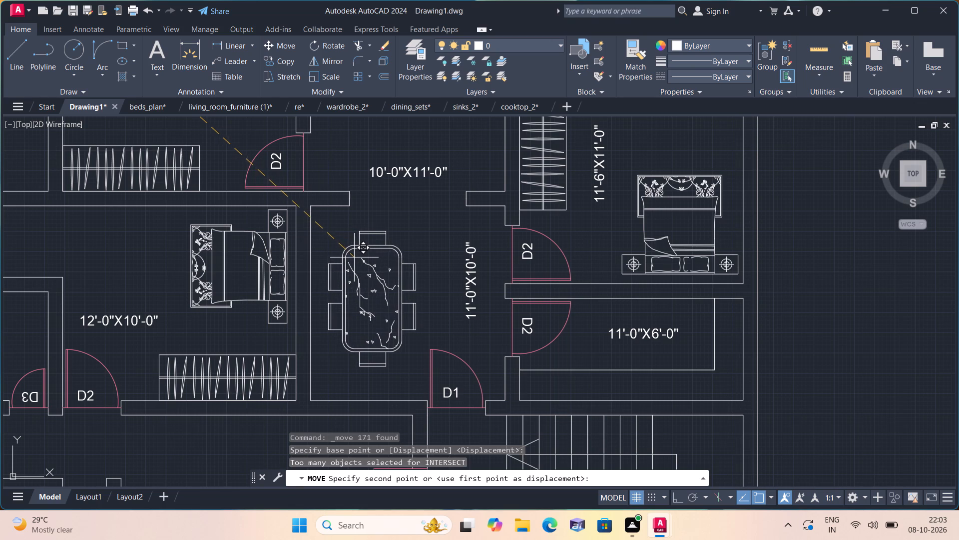
# Copy the dining set from the 11'-0"X10'-0" room into the matching unlabelled room in the lower half of the plan.
pyautogui.scroll(1, 419, 345)
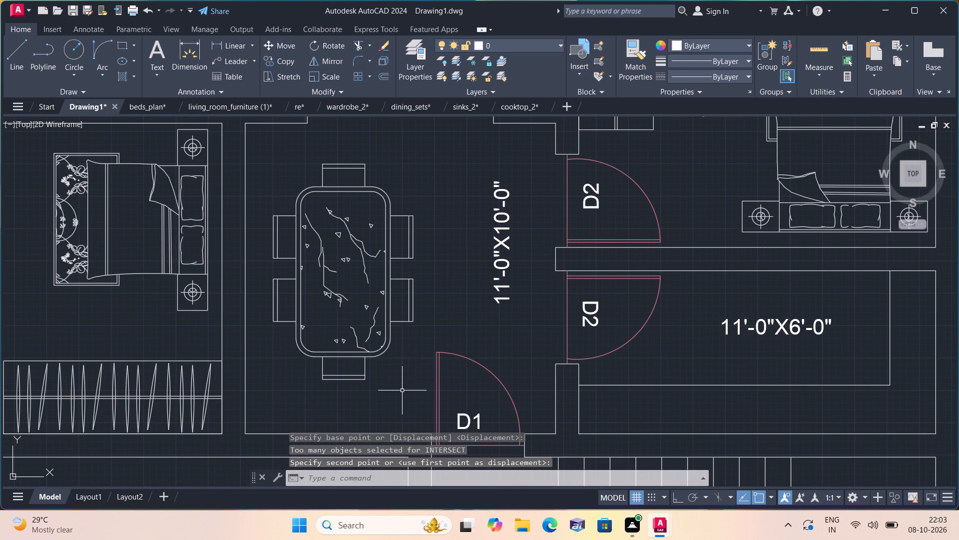
pyautogui.click(402, 392)
pyautogui.click(266, 176)
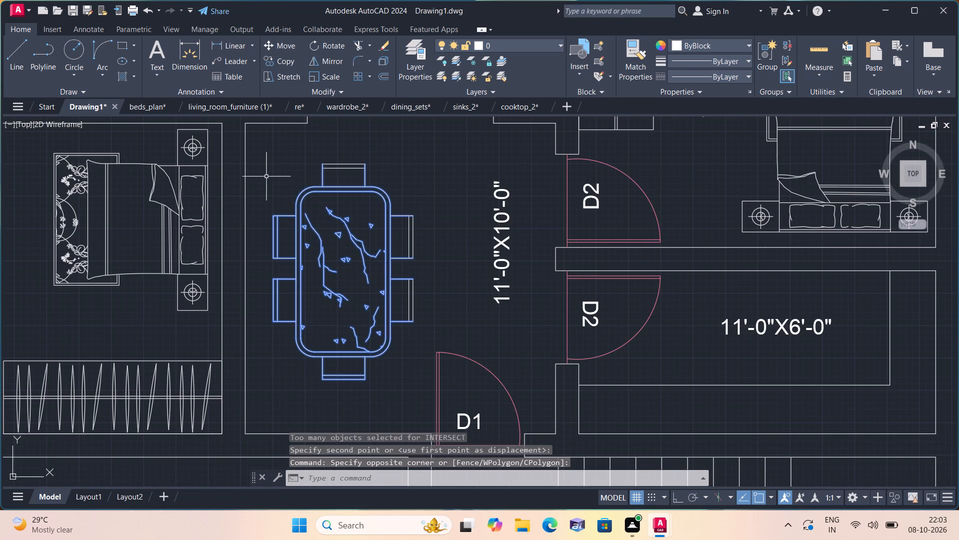
pyautogui.moveTo(438, 325); pyautogui.dragTo(428, 322)
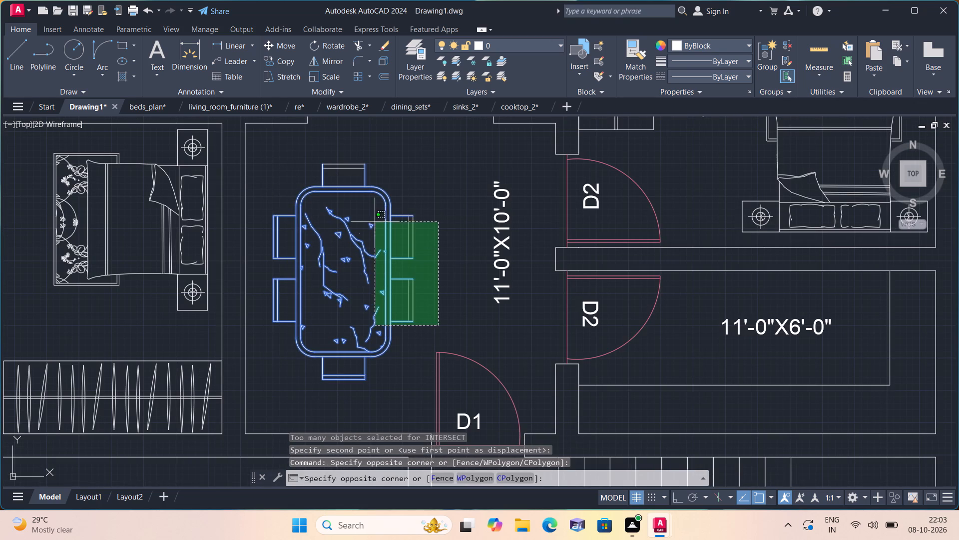
pyautogui.click(317, 155)
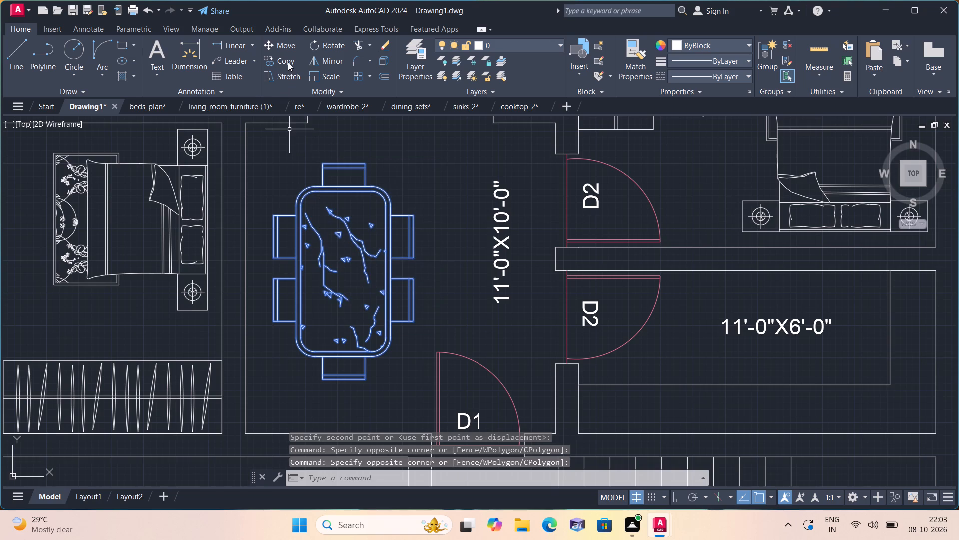
pyautogui.click(287, 59)
pyautogui.click(336, 156)
pyautogui.scroll(-1, 336, 157)
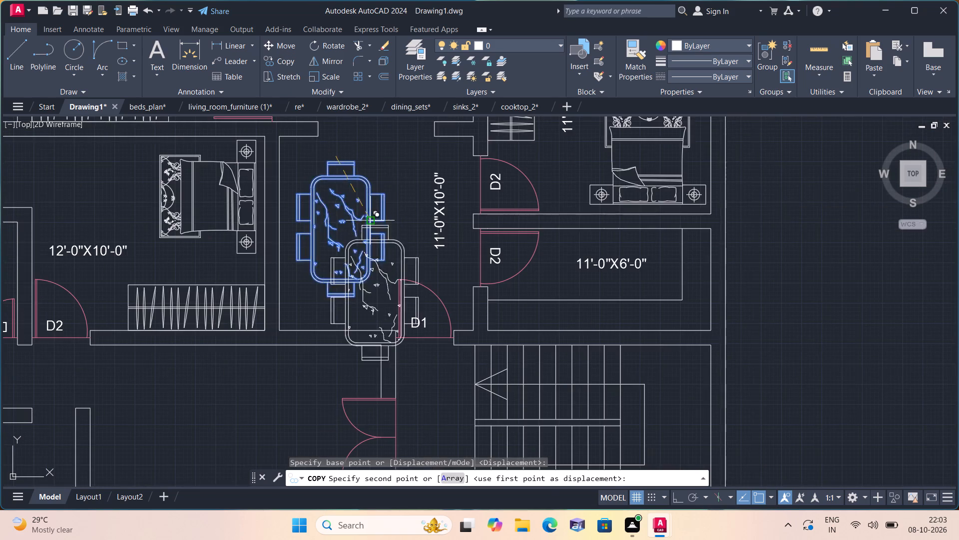
pyautogui.scroll(-1, 368, 236)
pyautogui.moveTo(367, 236); pyautogui.dragTo(358, 145, button='middle')
pyautogui.scroll(-1, 361, 122)
pyautogui.scroll(2, 358, 266)
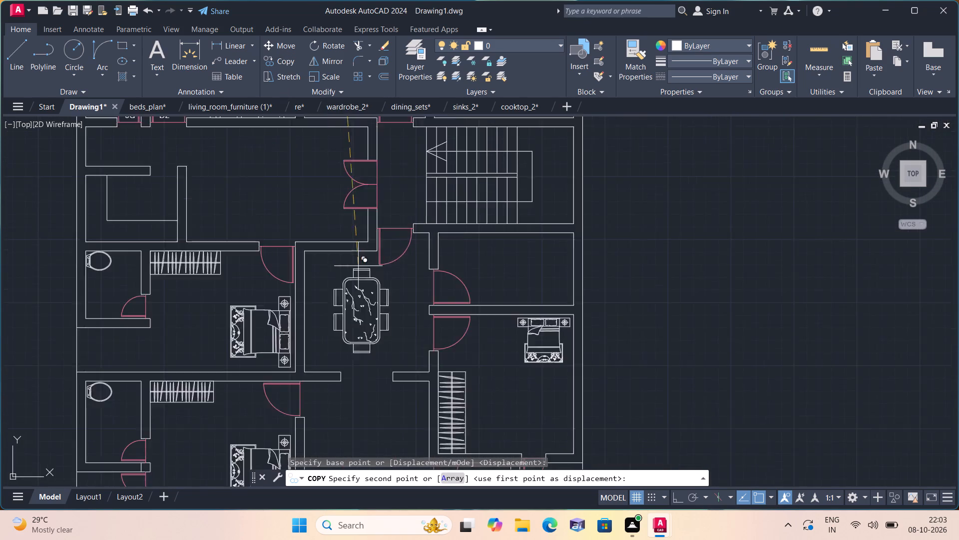
pyautogui.click(344, 262)
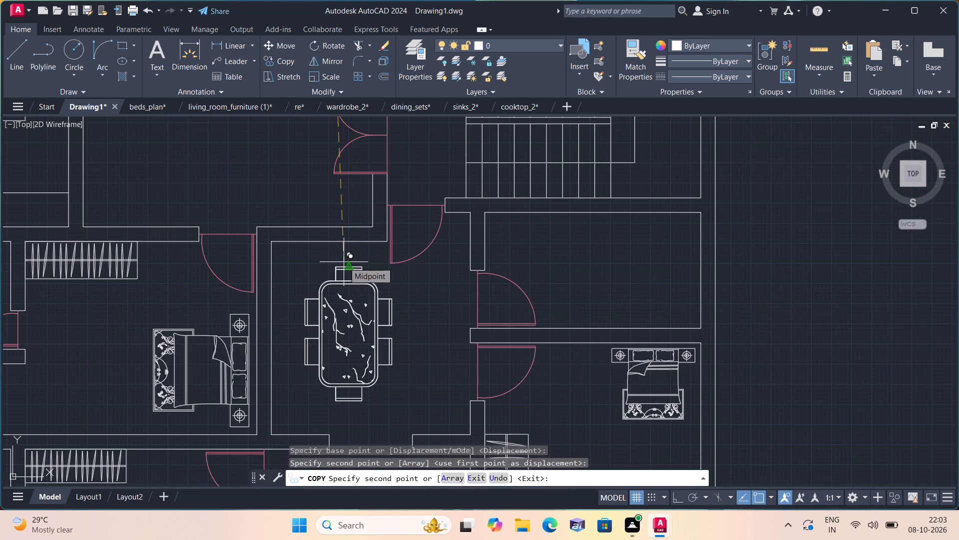
pyautogui.press('Escape')
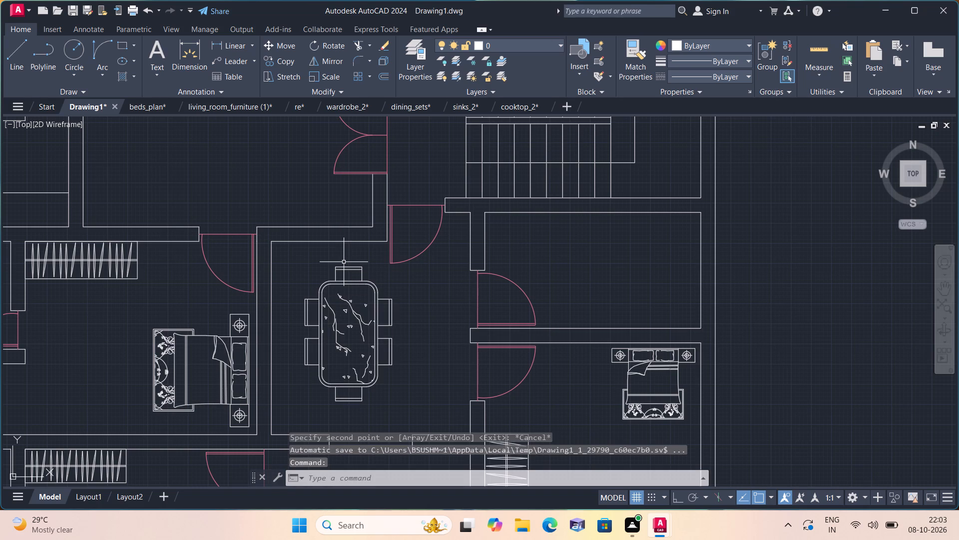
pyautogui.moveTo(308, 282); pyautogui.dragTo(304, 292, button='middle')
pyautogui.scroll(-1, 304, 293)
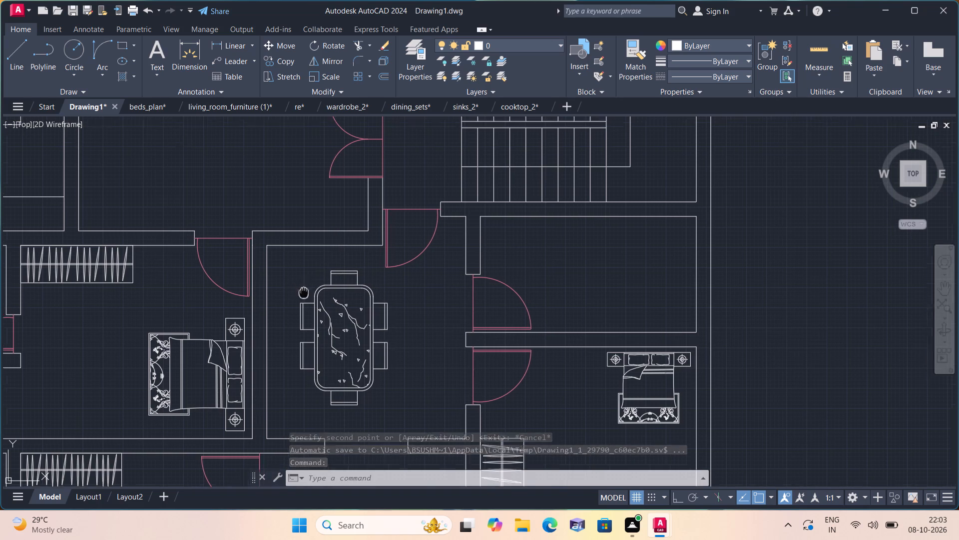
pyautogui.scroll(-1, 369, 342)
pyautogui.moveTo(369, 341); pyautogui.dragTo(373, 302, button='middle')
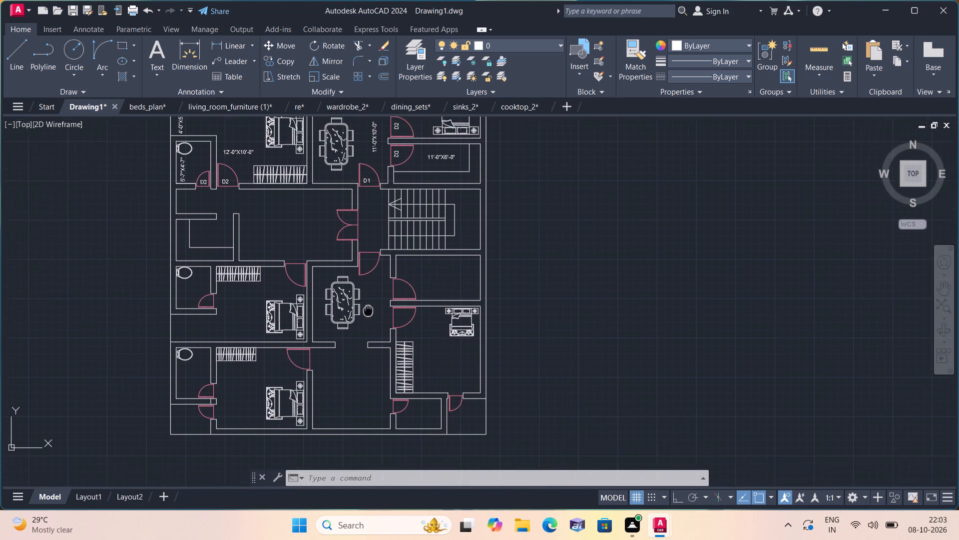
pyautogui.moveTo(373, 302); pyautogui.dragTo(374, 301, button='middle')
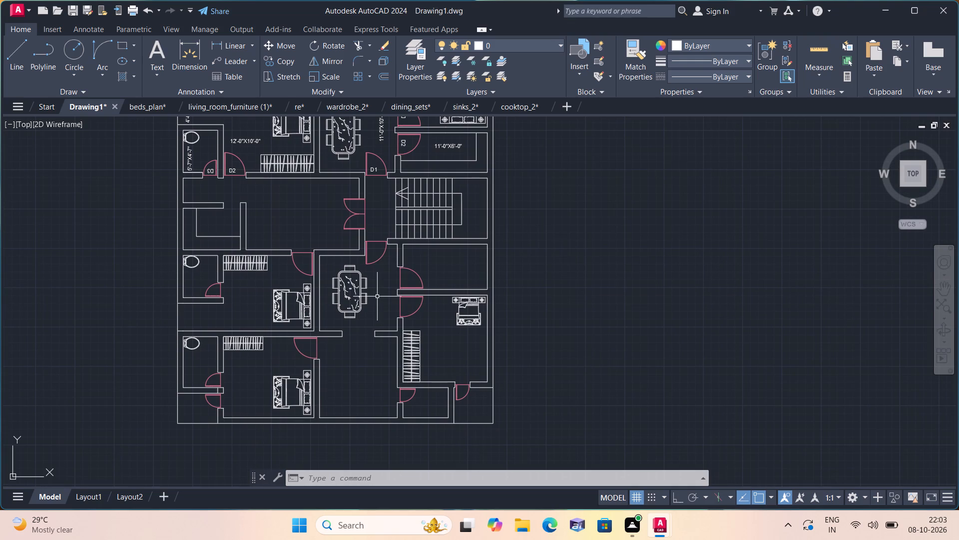
# Copy the toilet from the 6'-0"X4'-0" bathroom into the matching unlabelled bathroom at the plan's lower right, against its right wall.
pyautogui.moveTo(372, 278); pyautogui.dragTo(383, 415, button='middle')
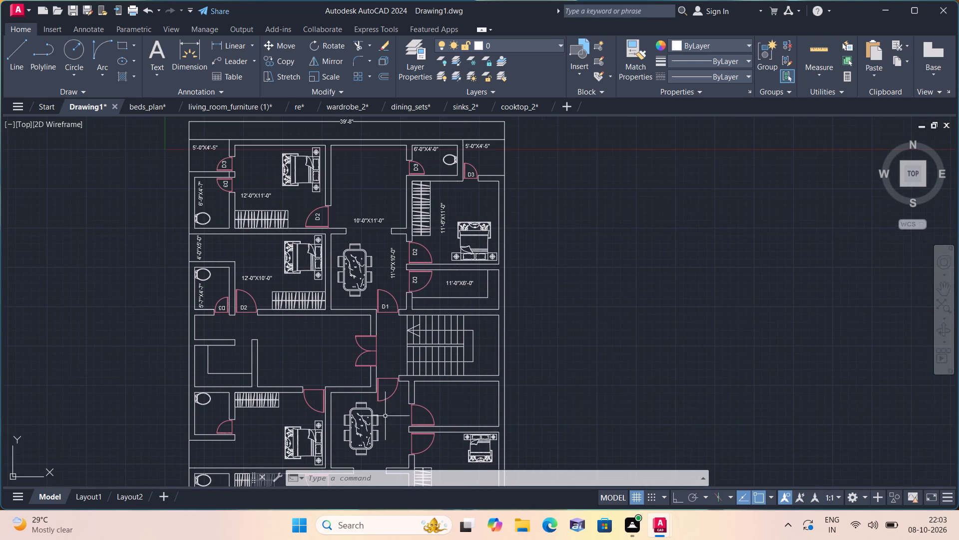
pyautogui.moveTo(448, 242); pyautogui.dragTo(466, 361, button='middle')
pyautogui.scroll(3, 484, 271)
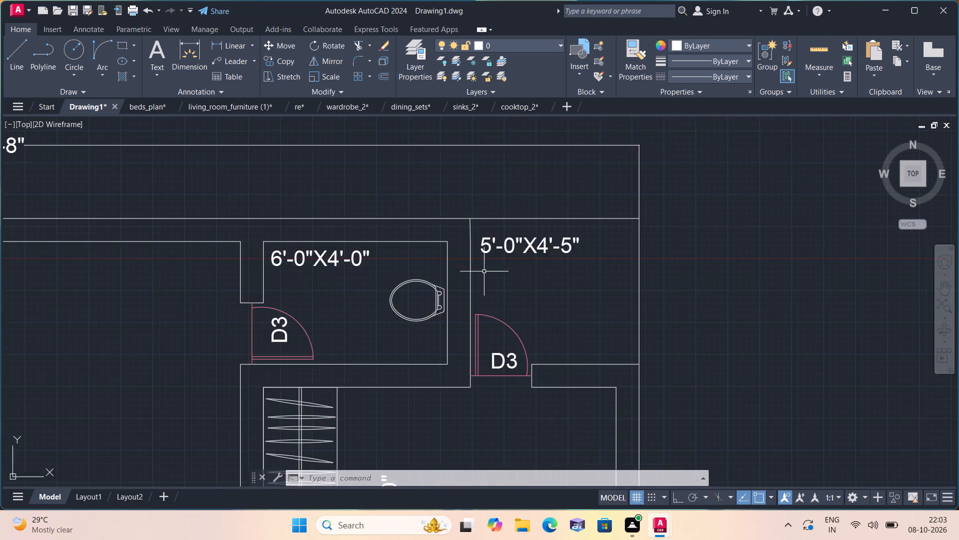
pyautogui.scroll(1, 484, 271)
pyautogui.scroll(2, 415, 331)
pyautogui.moveTo(406, 387); pyautogui.dragTo(401, 384)
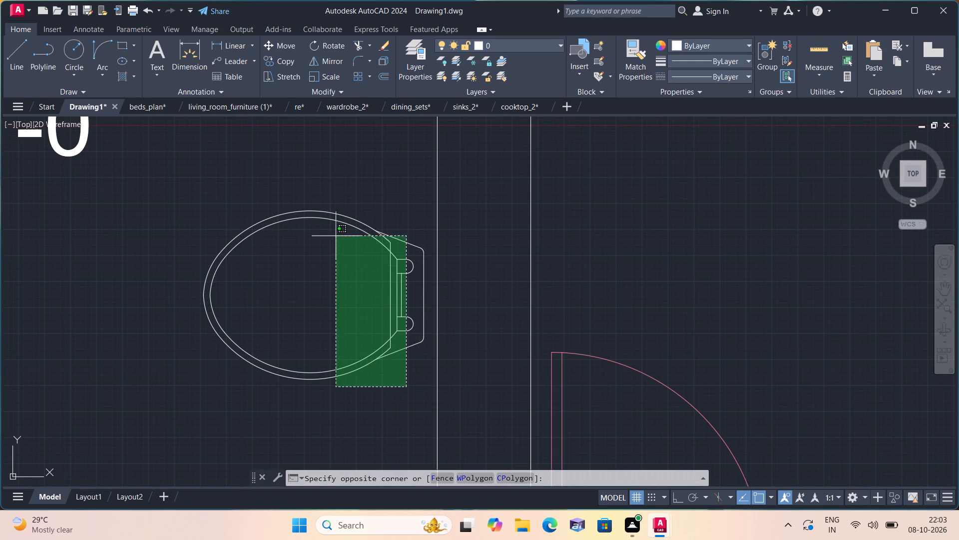
pyautogui.click(313, 205)
pyautogui.click(285, 59)
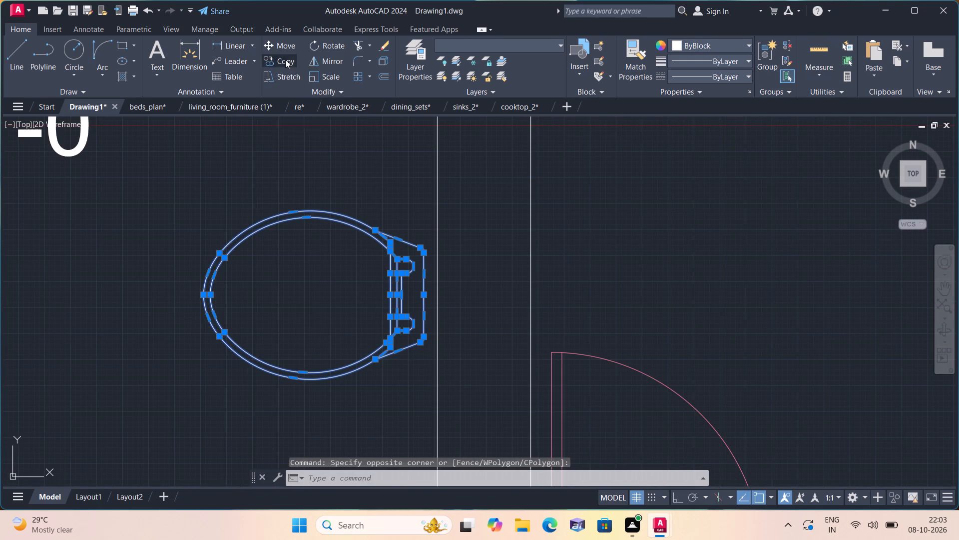
pyautogui.click(314, 261)
pyautogui.scroll(-2, 314, 261)
pyautogui.moveTo(329, 285); pyautogui.dragTo(315, 216, button='middle')
pyautogui.scroll(-1, 328, 285)
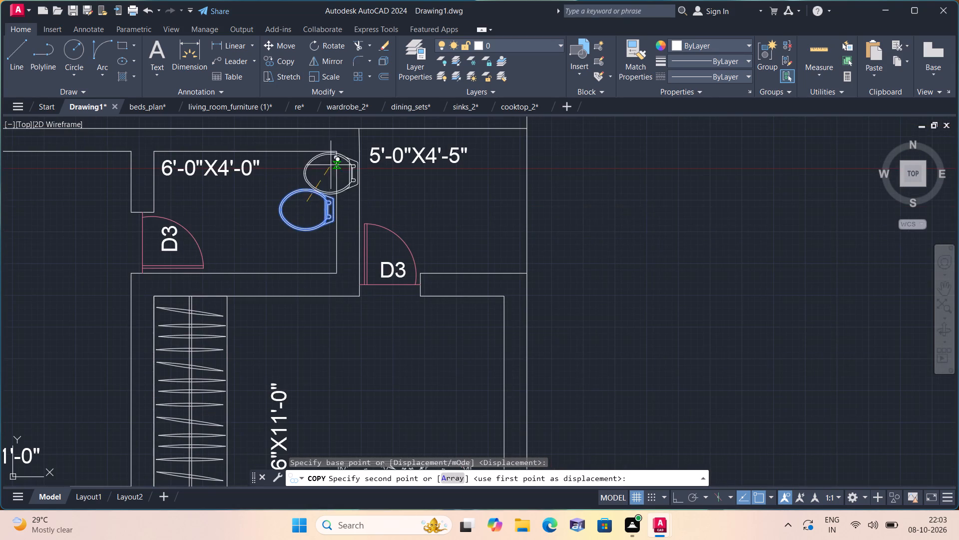
pyautogui.moveTo(352, 289); pyautogui.dragTo(364, 177, button='middle')
pyautogui.scroll(-1, 349, 286)
pyautogui.moveTo(423, 247); pyautogui.dragTo(434, 119, button='middle')
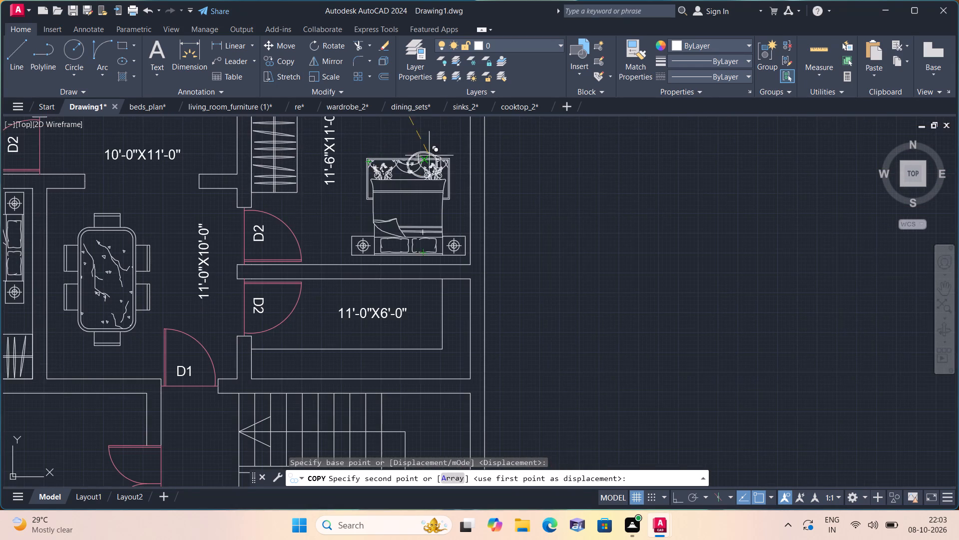
pyautogui.moveTo(401, 284); pyautogui.dragTo(408, 152, button='middle')
pyautogui.moveTo(396, 278); pyautogui.dragTo(401, 161, button='middle')
pyautogui.moveTo(410, 297); pyautogui.dragTo(416, 195, button='middle')
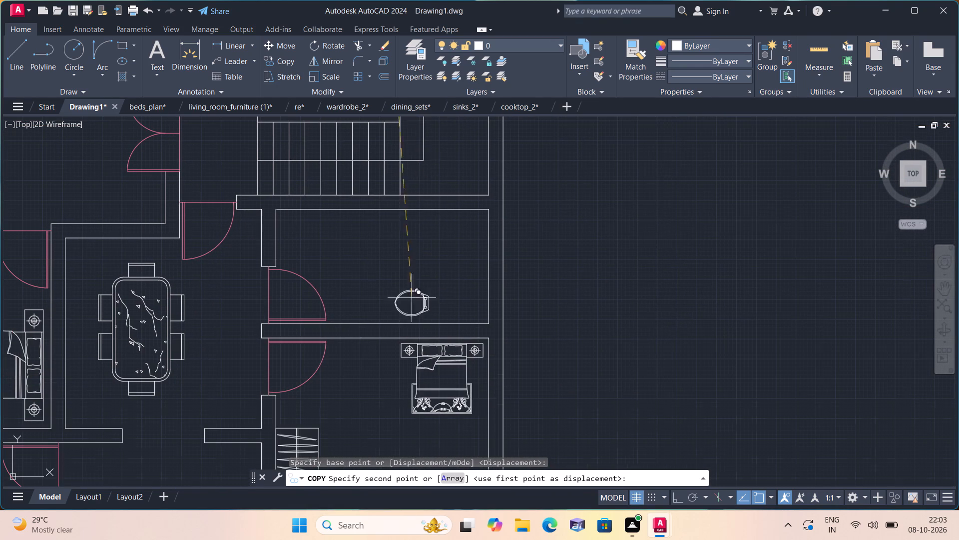
pyautogui.moveTo(398, 303); pyautogui.dragTo(408, 159, button='middle')
pyautogui.moveTo(431, 250); pyautogui.dragTo(449, 145, button='middle')
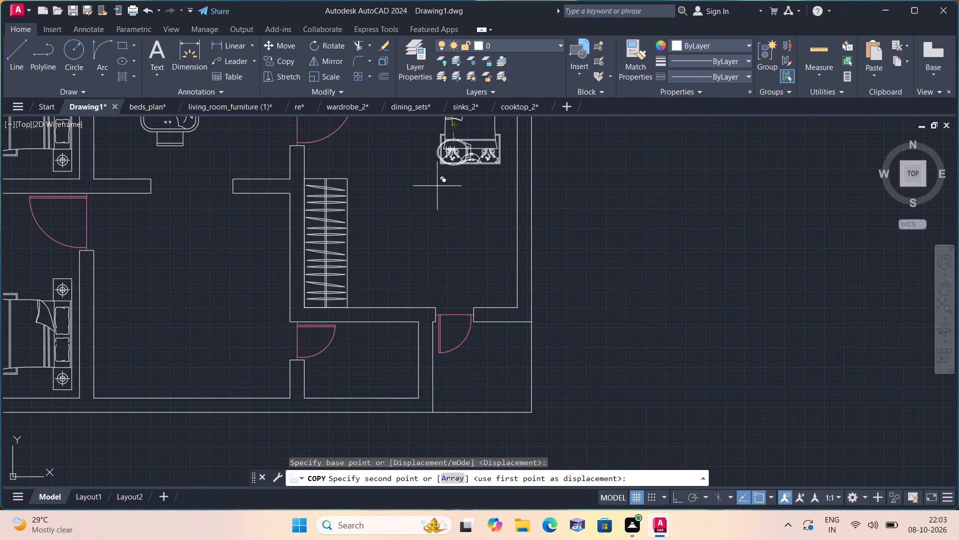
pyautogui.moveTo(432, 239); pyautogui.dragTo(460, 143, button='middle')
pyautogui.scroll(2, 423, 262)
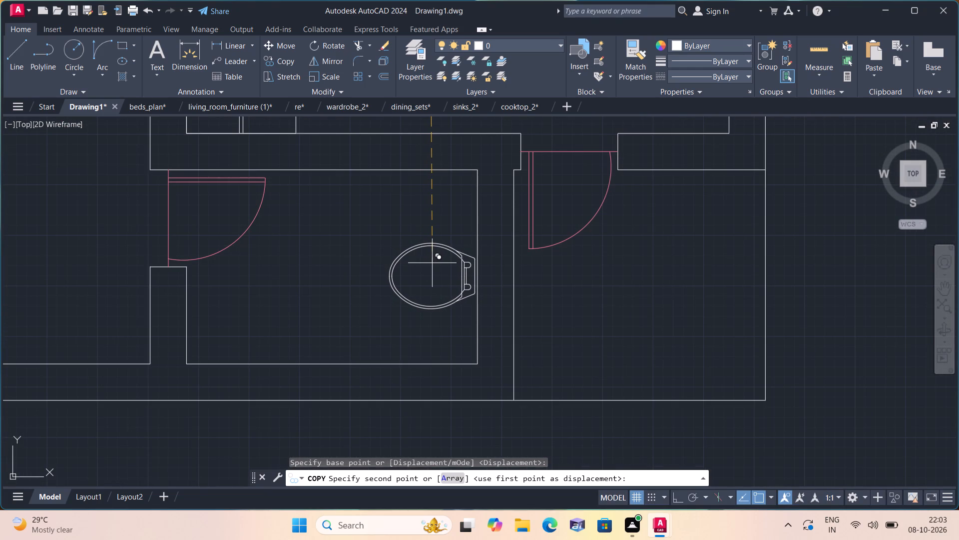
pyautogui.click(432, 263)
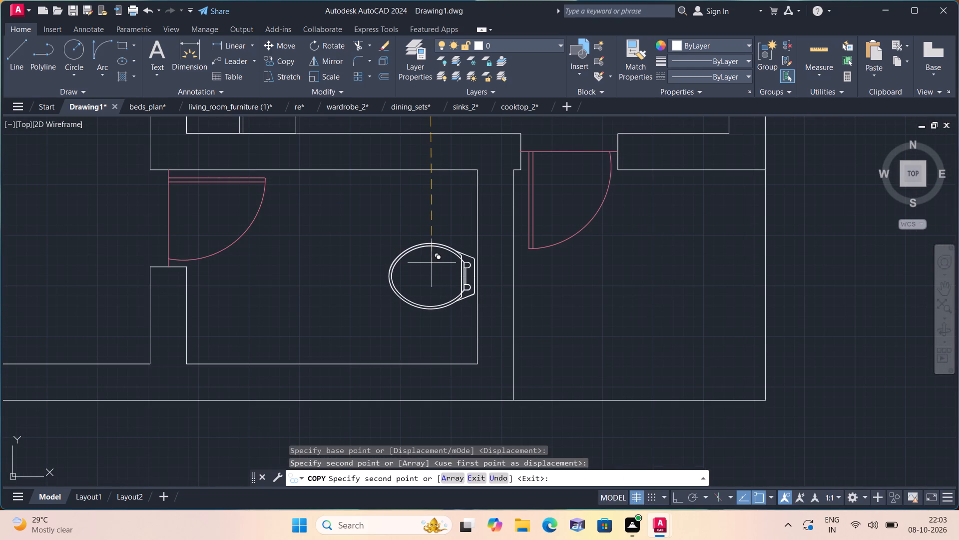
pyautogui.press('Escape')
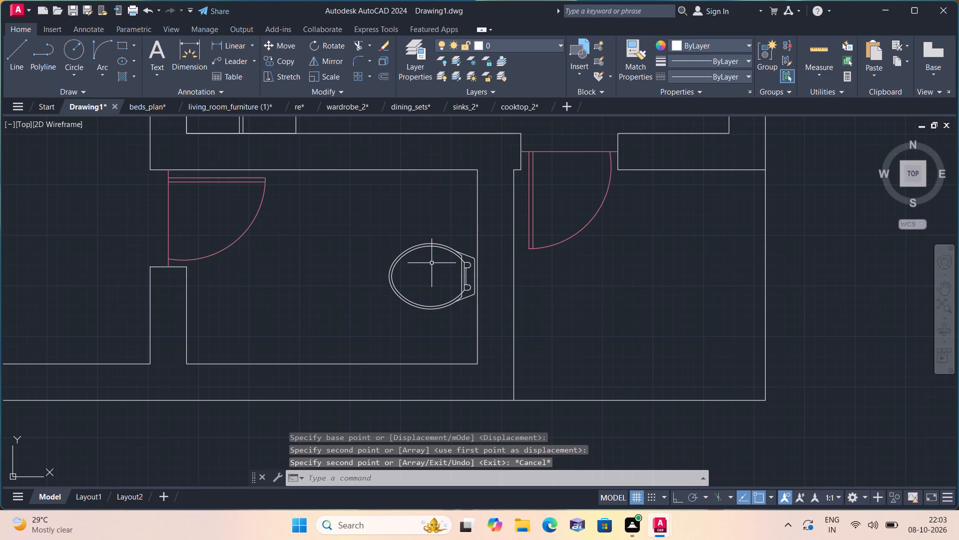
# With Ortho on, draw an L-shaped counter line along the upper and right walls of the unlabelled room below the staircase.
pyautogui.press('F8')
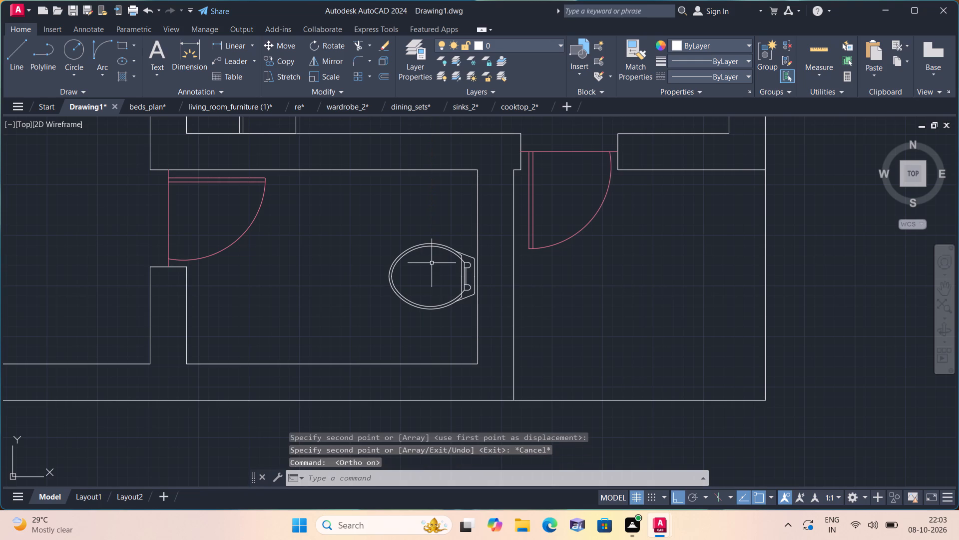
pyautogui.scroll(1, 680, 93)
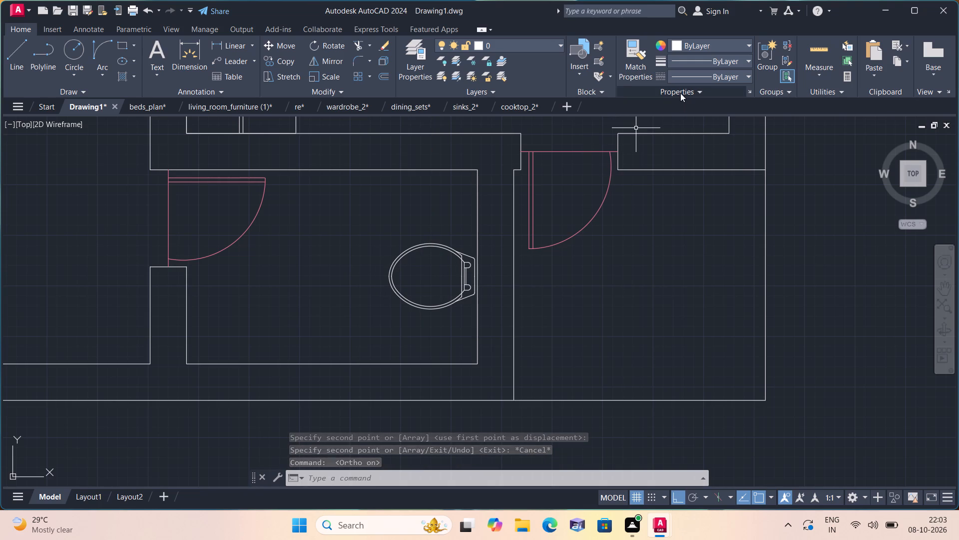
pyautogui.scroll(-2, 358, 278)
pyautogui.moveTo(331, 275); pyautogui.dragTo(383, 386, button='middle')
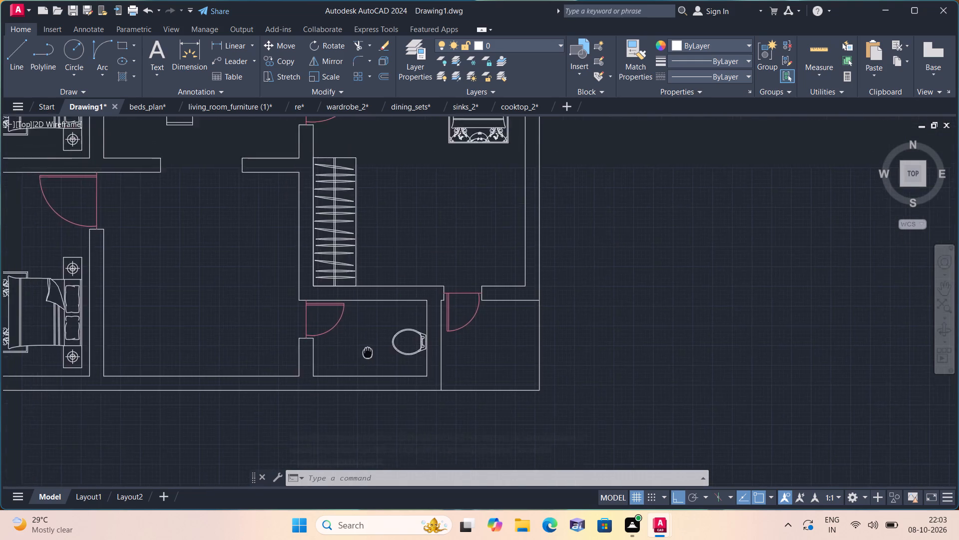
pyautogui.moveTo(383, 386); pyautogui.dragTo(403, 429, button='middle')
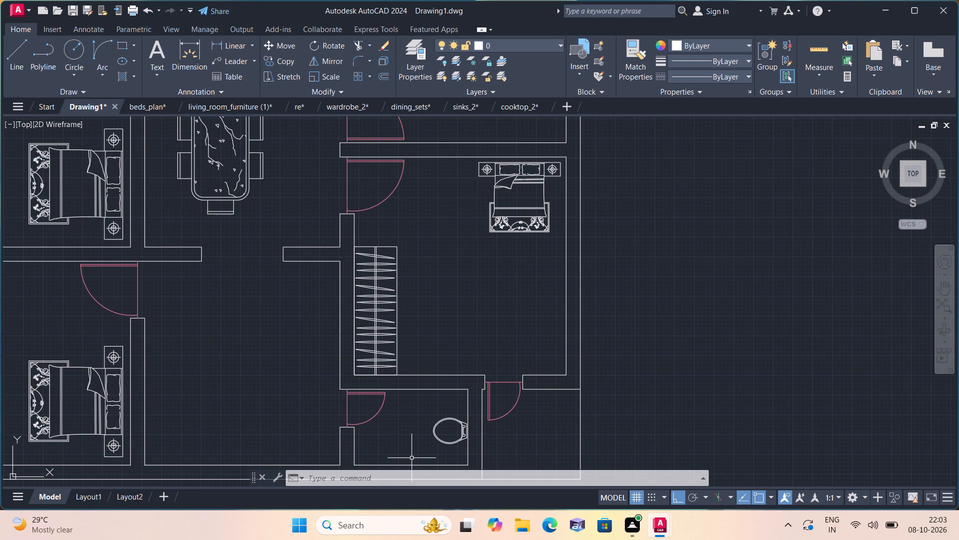
pyautogui.scroll(-1, 338, 379)
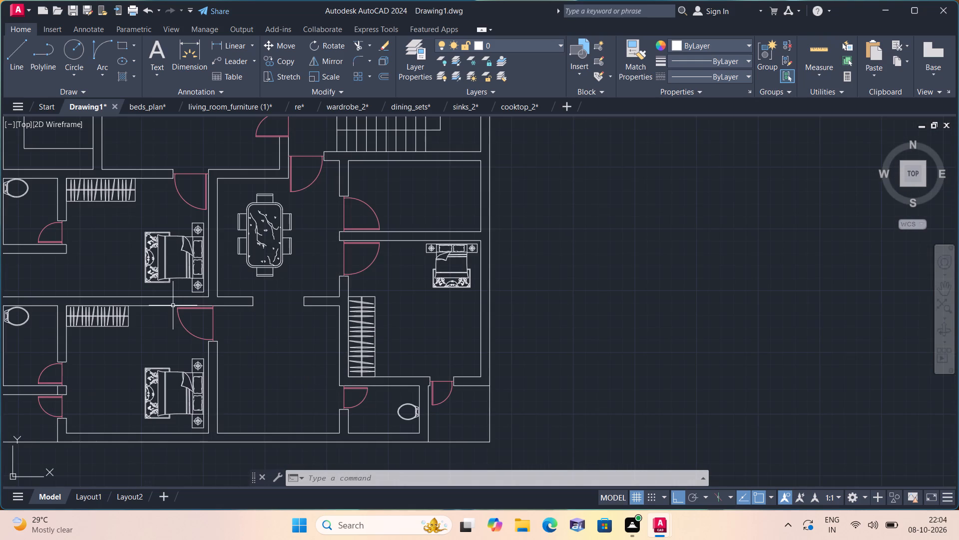
pyautogui.moveTo(178, 304); pyautogui.dragTo(387, 470, button='middle')
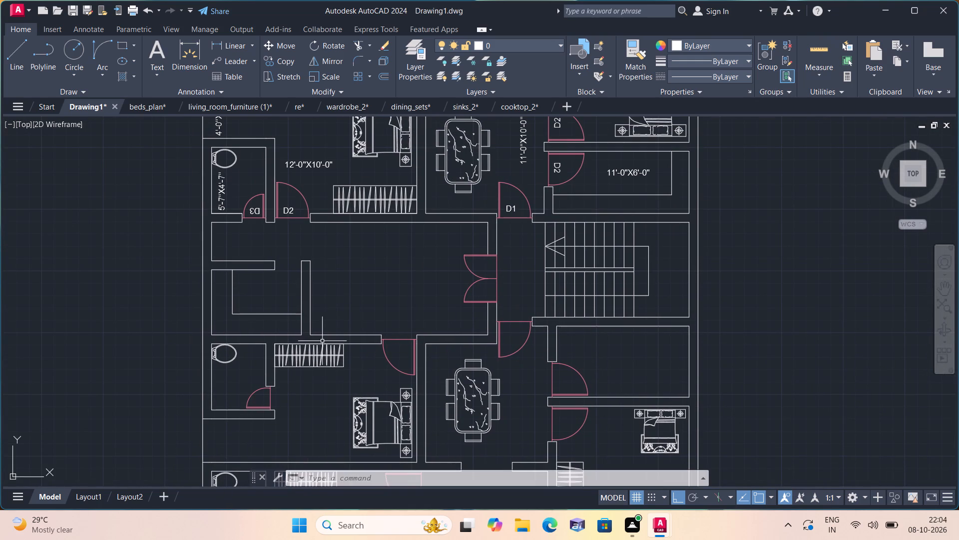
pyautogui.moveTo(433, 331); pyautogui.dragTo(408, 317, button='middle')
pyautogui.scroll(-1, 340, 294)
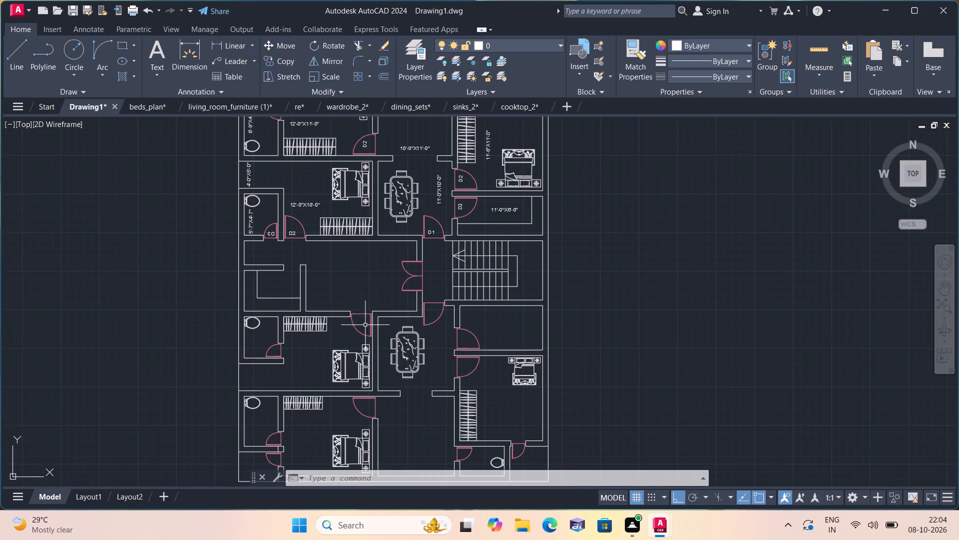
pyautogui.moveTo(487, 384); pyautogui.dragTo(480, 308, button='middle')
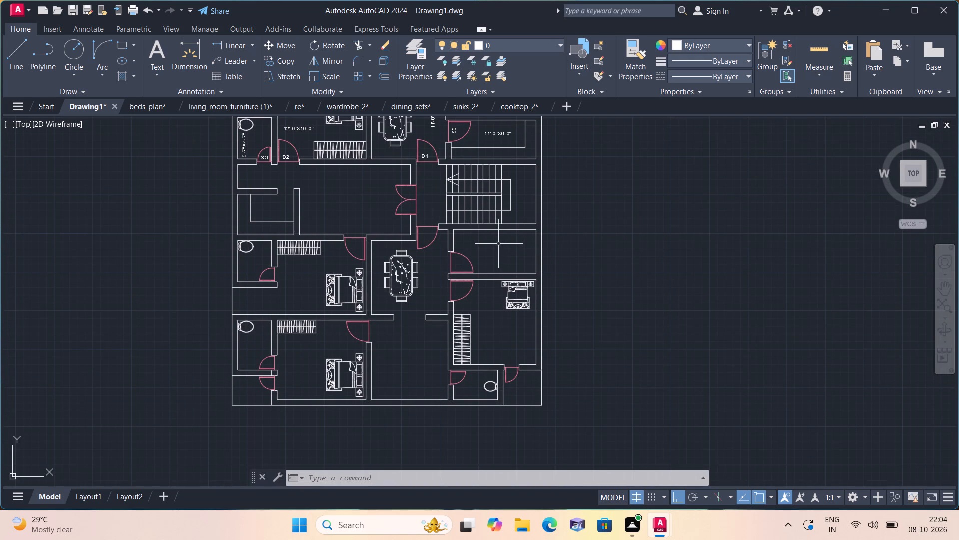
pyautogui.moveTo(493, 242); pyautogui.dragTo(496, 301, button='middle')
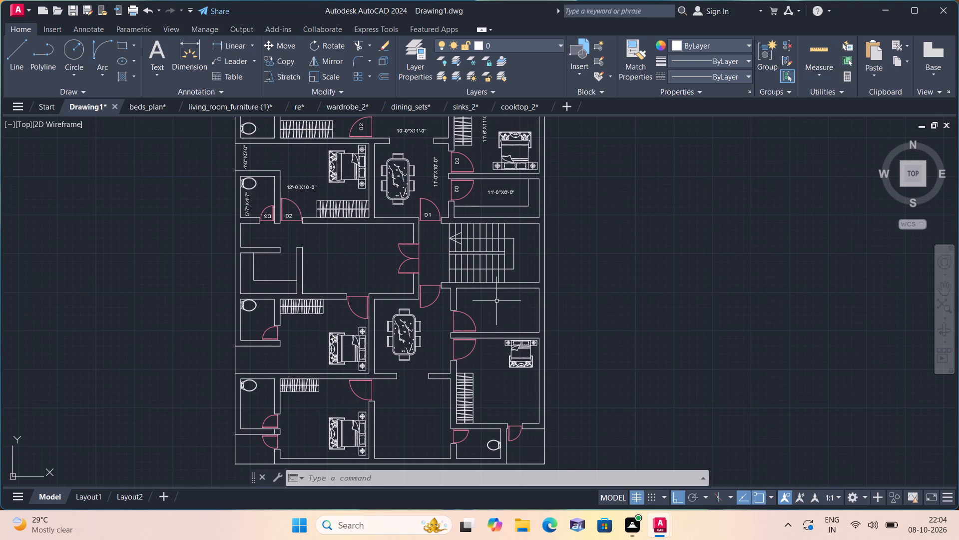
pyautogui.write('l')
pyautogui.press('space')
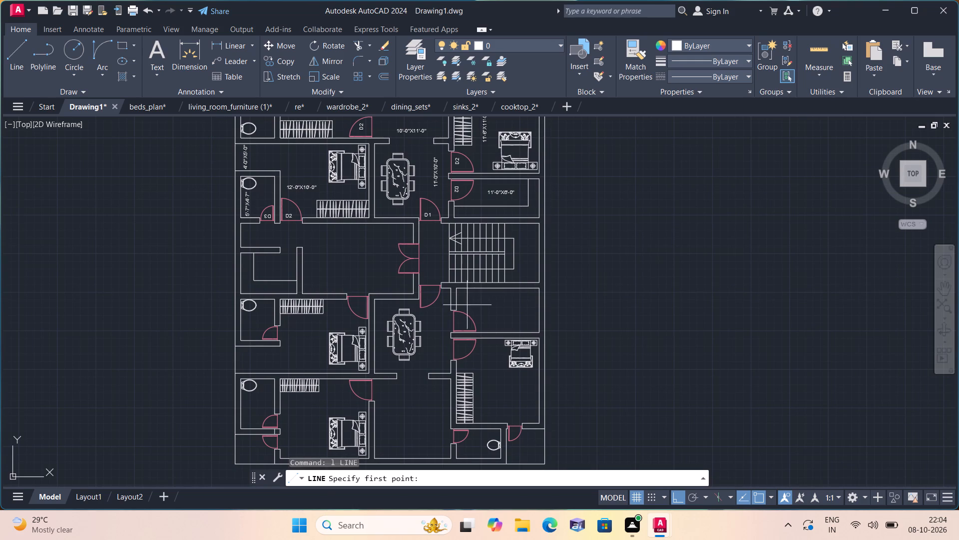
pyautogui.scroll(3, 478, 293)
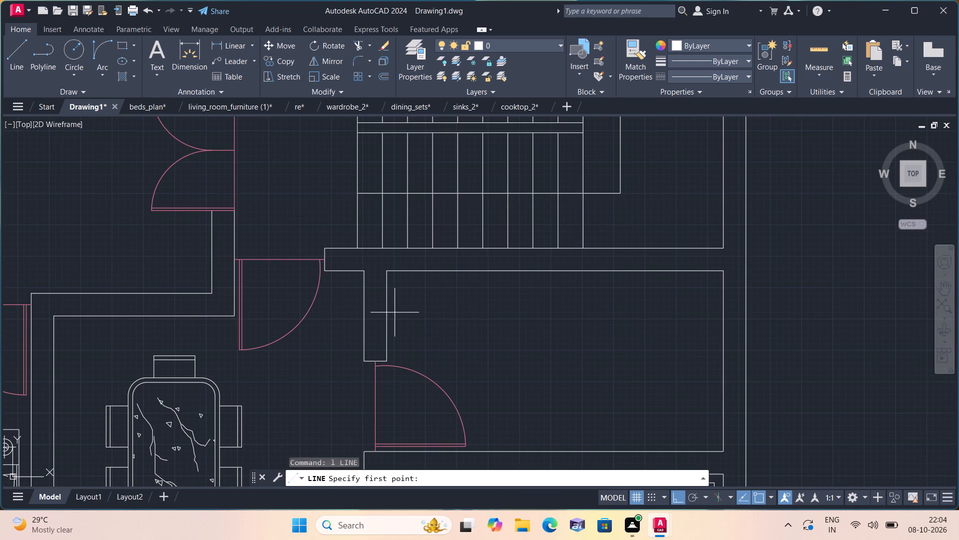
pyautogui.click(388, 316)
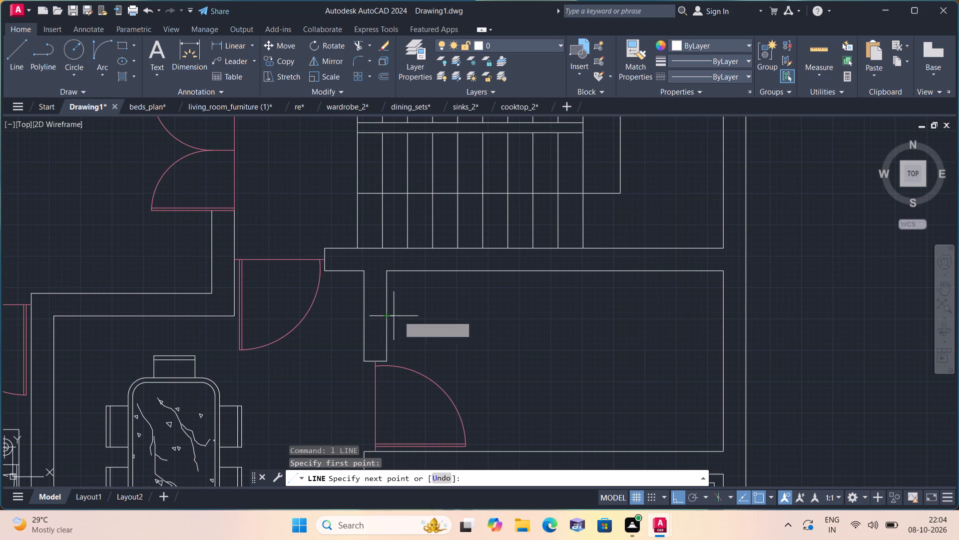
pyautogui.click(676, 316)
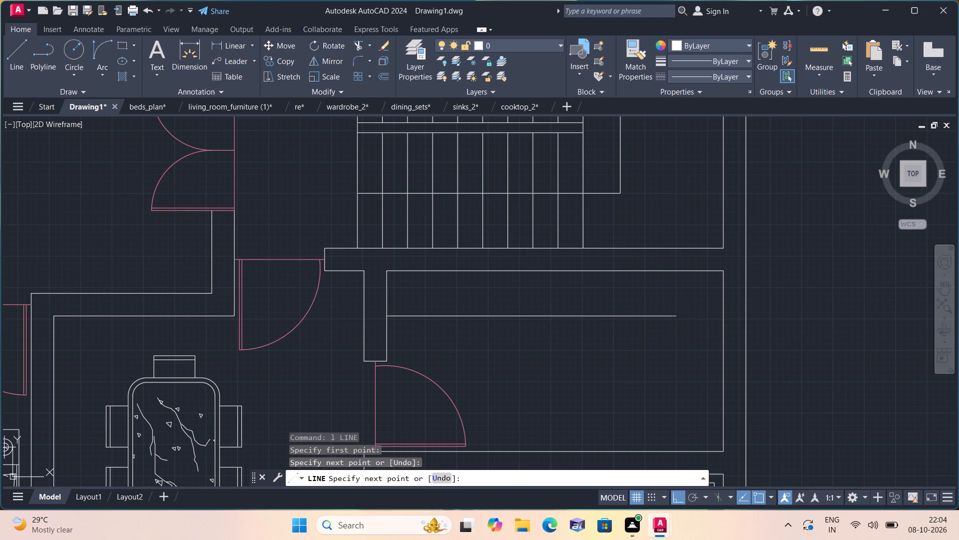
pyautogui.click(675, 453)
pyautogui.press('space')
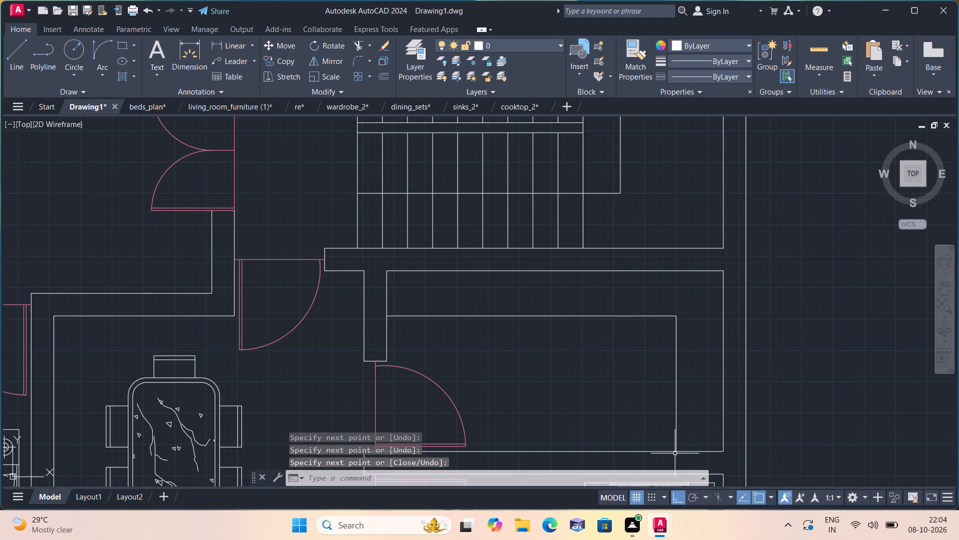
# Turn Ortho off and move the sink with drainboard from the loose furniture blocks to the empty space just left of the floor plan.
pyautogui.scroll(-2, 698, 404)
pyautogui.moveTo(692, 339); pyautogui.dragTo(672, 318, button='middle')
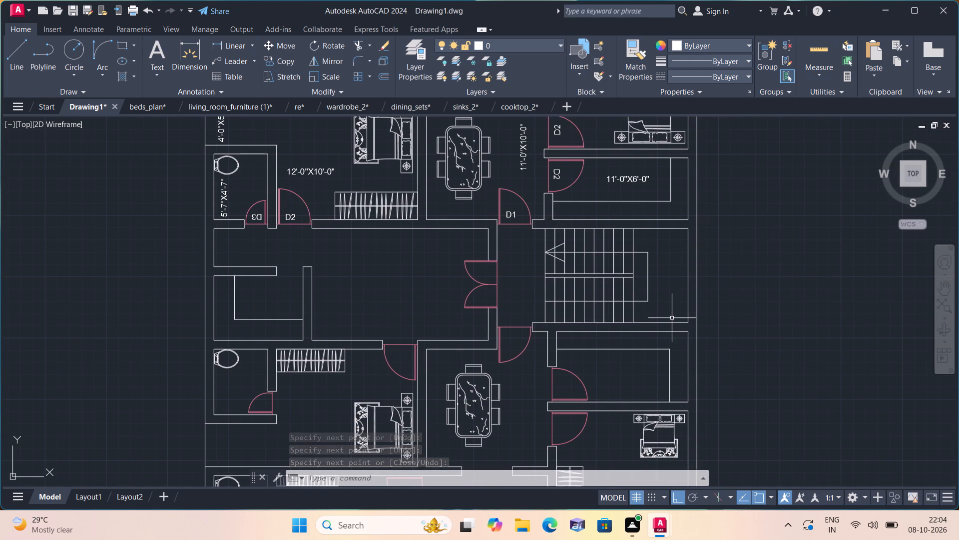
pyautogui.scroll(-2, 643, 331)
pyautogui.moveTo(626, 300); pyautogui.dragTo(541, 340, button='middle')
pyautogui.scroll(-2, 539, 341)
pyautogui.scroll(-1, 436, 336)
pyautogui.scroll(-2, 226, 356)
pyautogui.moveTo(236, 341); pyautogui.dragTo(247, 341, button='middle')
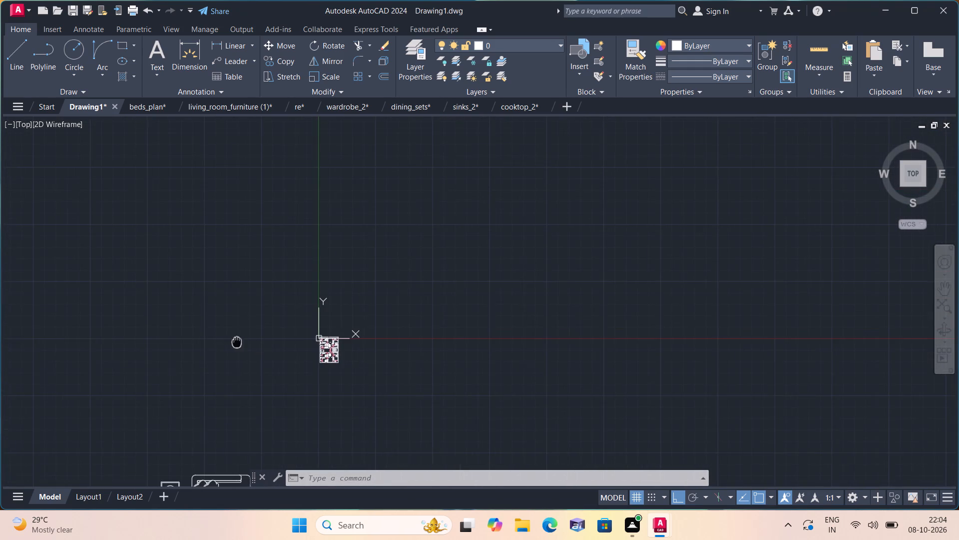
pyautogui.moveTo(247, 341); pyautogui.dragTo(577, 302, button='middle')
pyautogui.scroll(-2, 580, 300)
pyautogui.scroll(2, 578, 402)
pyautogui.moveTo(571, 400); pyautogui.dragTo(597, 260, button='middle')
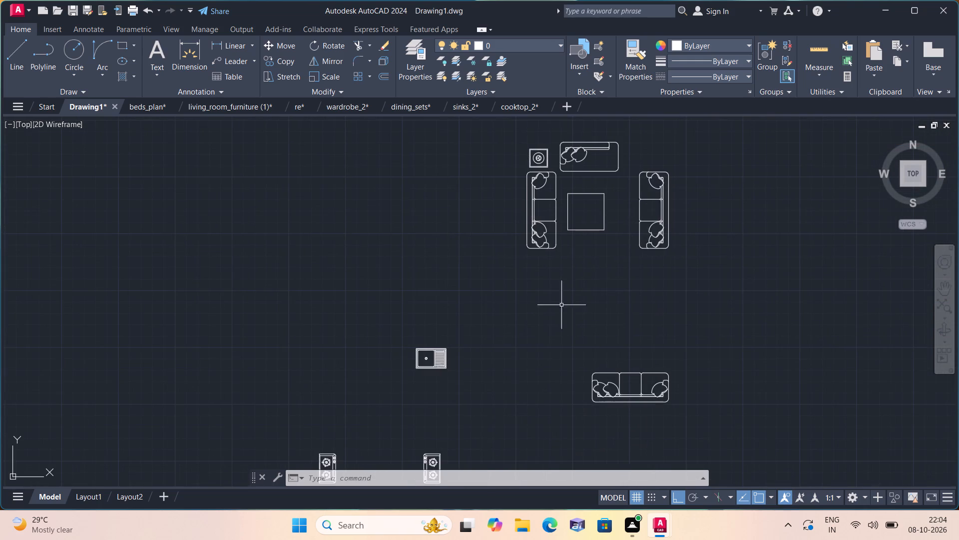
pyautogui.scroll(1, 457, 411)
pyautogui.click(461, 368)
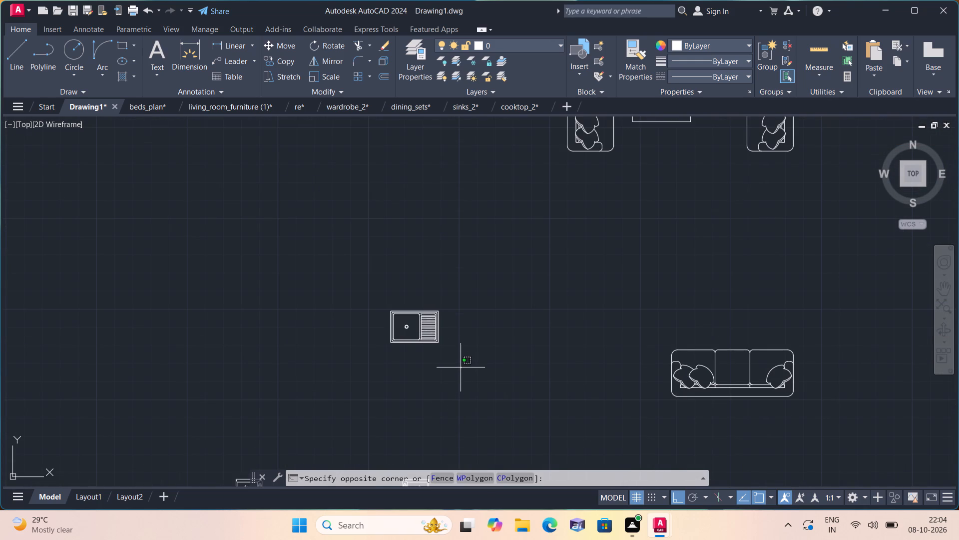
pyautogui.click(404, 311)
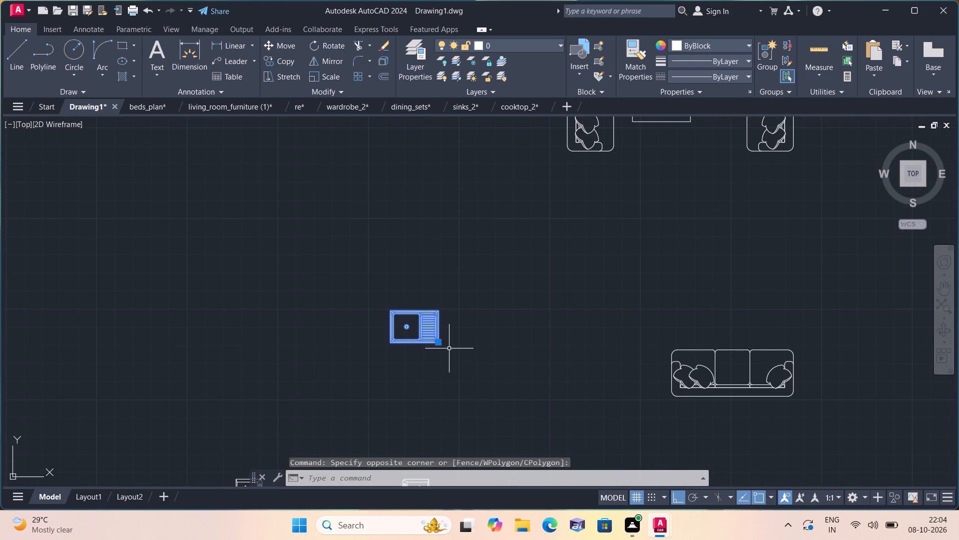
pyautogui.click(680, 490)
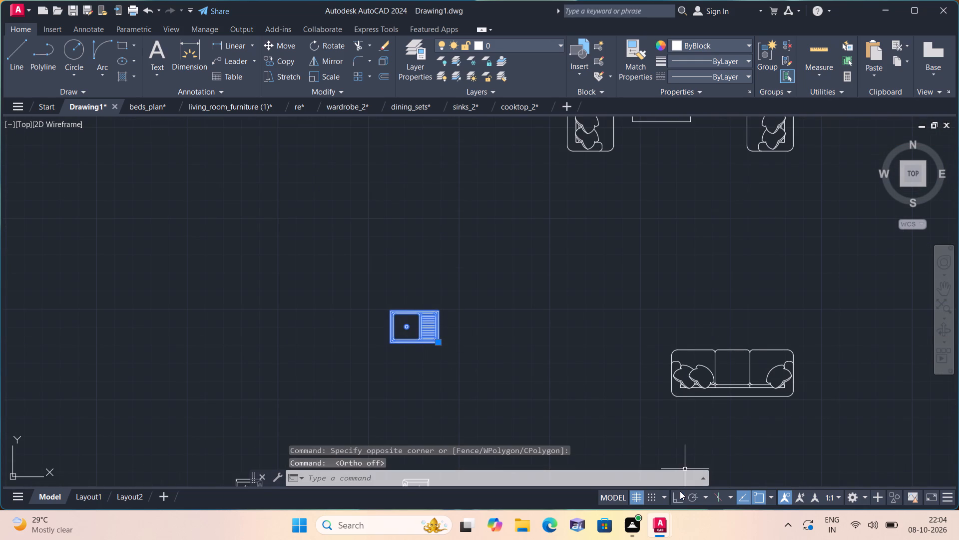
pyautogui.click(440, 343)
pyautogui.scroll(-1, 526, 261)
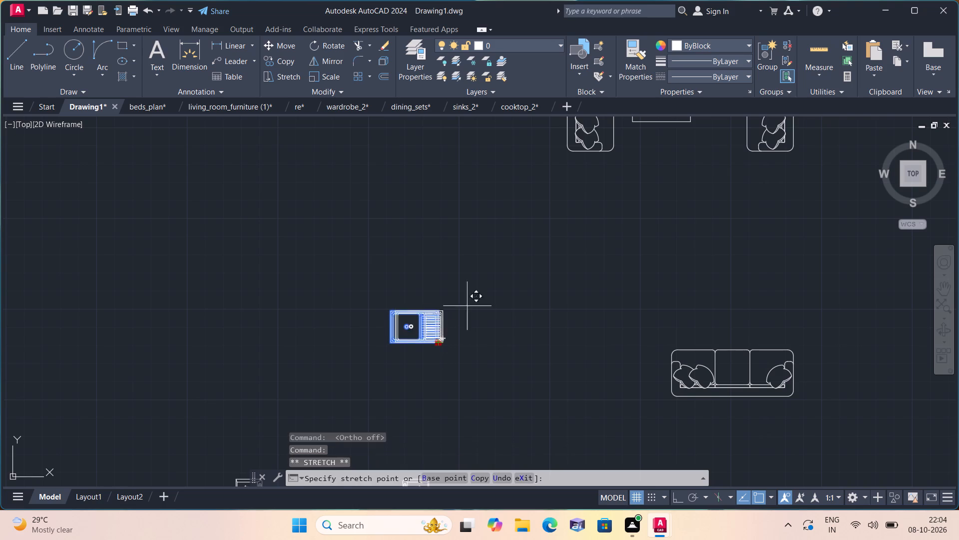
pyautogui.scroll(-1, 530, 258)
pyautogui.moveTo(558, 220); pyautogui.dragTo(481, 394, button='middle')
pyautogui.scroll(2, 571, 241)
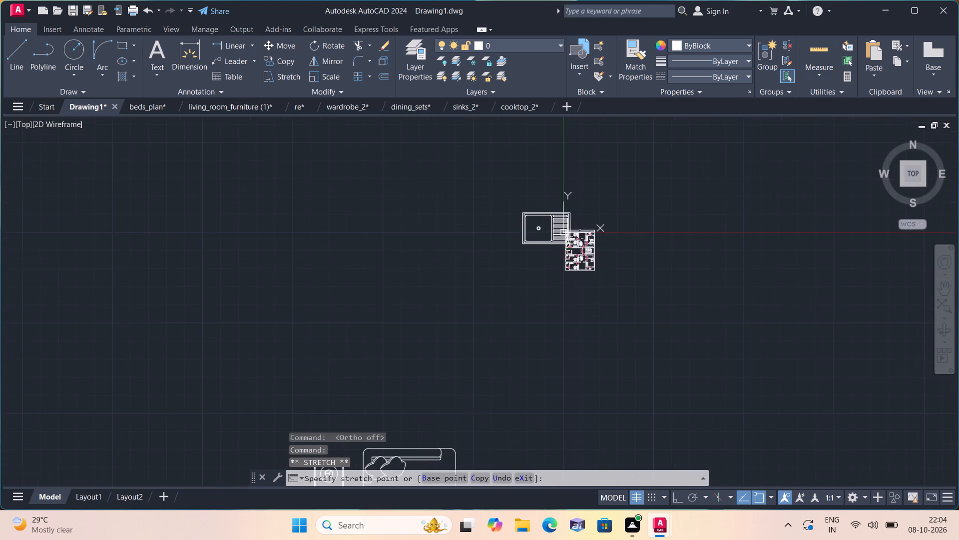
pyautogui.scroll(4, 594, 261)
pyautogui.moveTo(587, 264); pyautogui.dragTo(699, 310, button='middle')
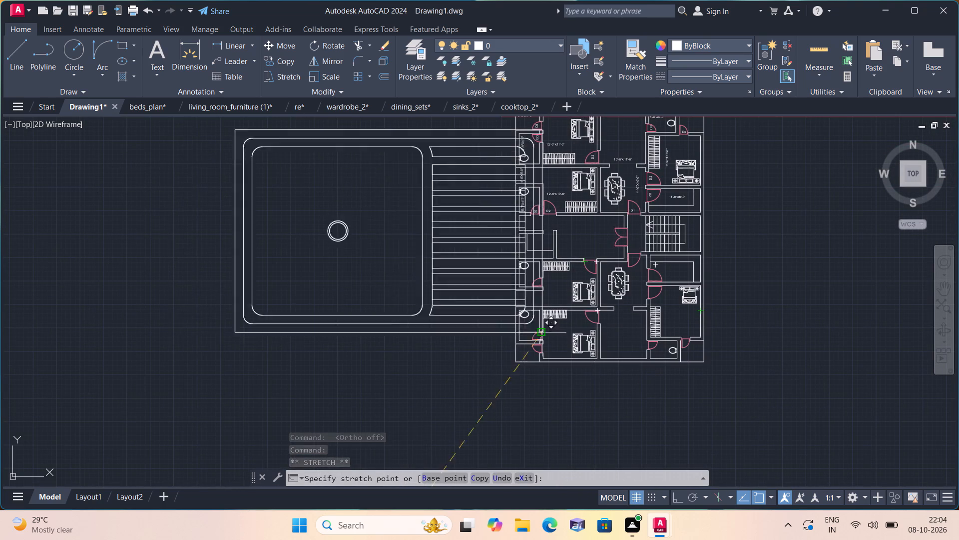
pyautogui.click(440, 355)
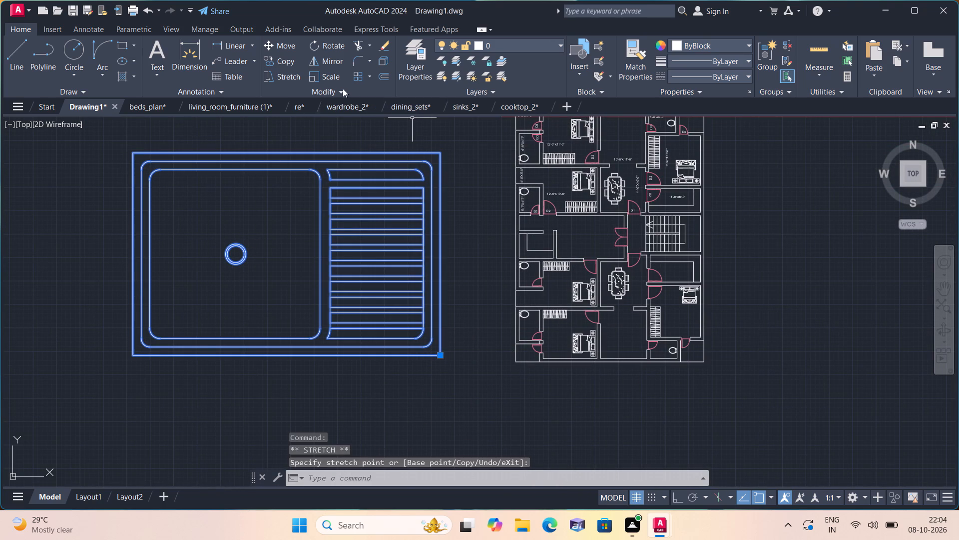
# Scale the sink with drainboard down to about fixture size and move it just outside the plan's left wall, beside the small counter room.
pyautogui.click(328, 72)
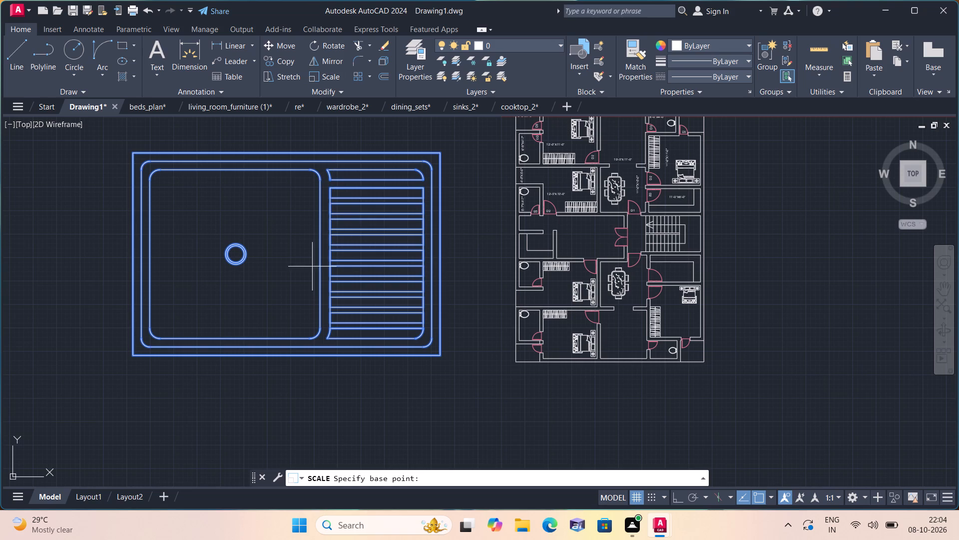
pyautogui.click(306, 264)
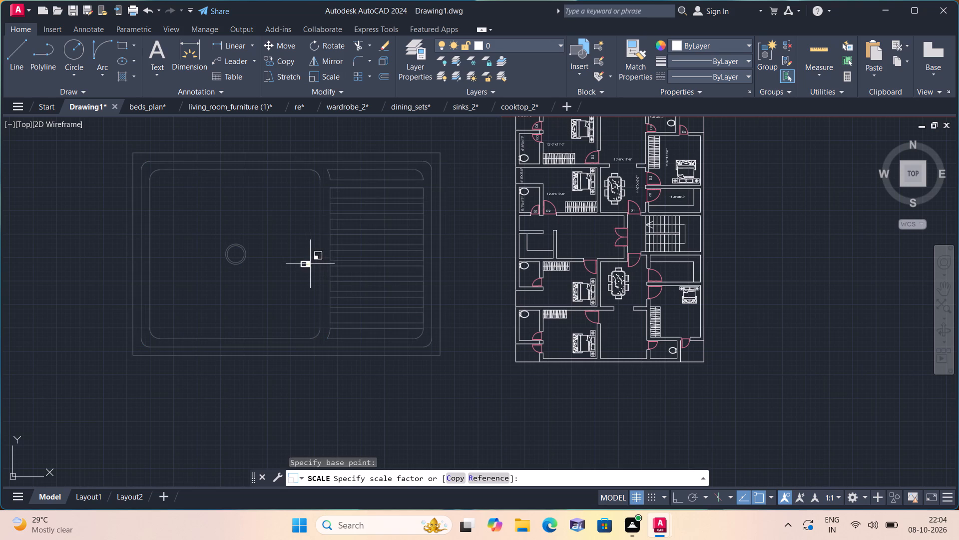
pyautogui.click(312, 262)
pyautogui.click(310, 261)
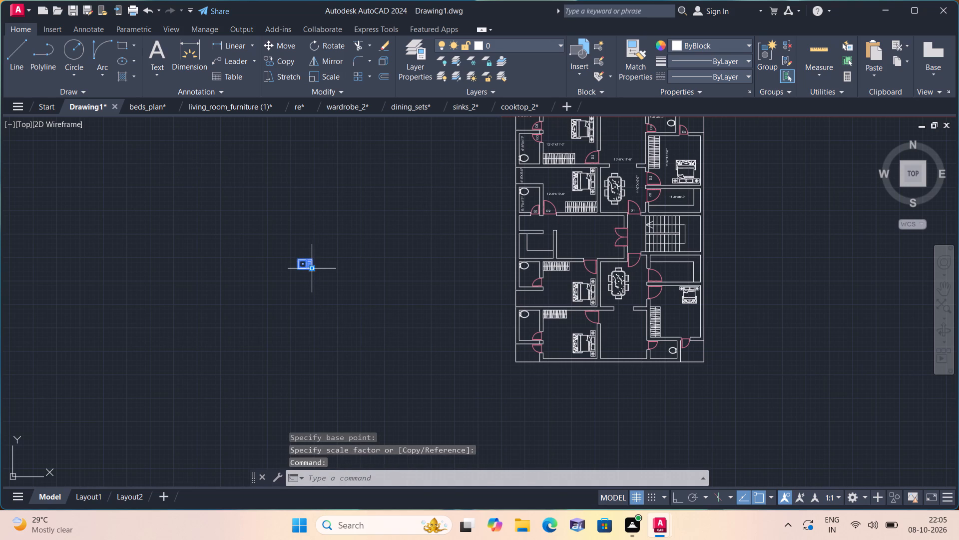
pyautogui.click(314, 271)
pyautogui.scroll(3, 541, 257)
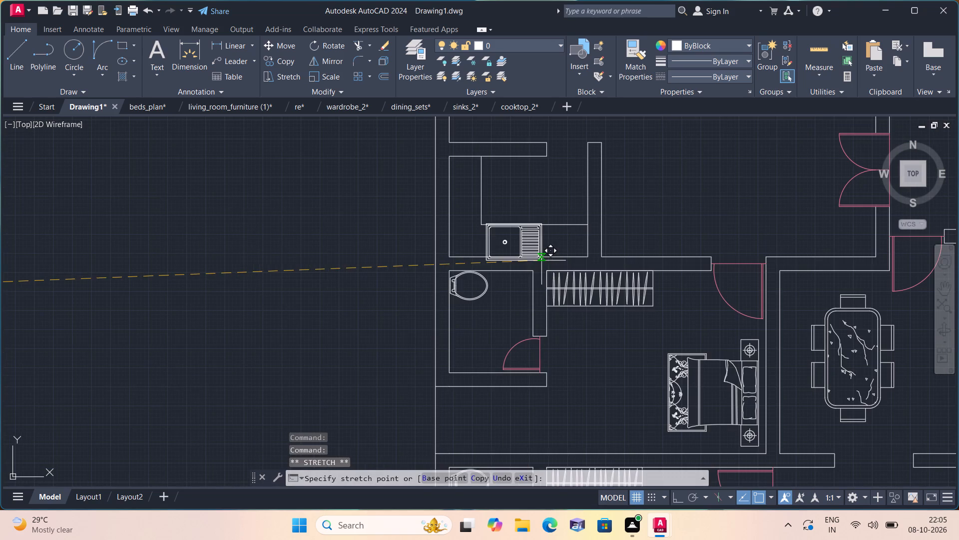
pyautogui.click(355, 269)
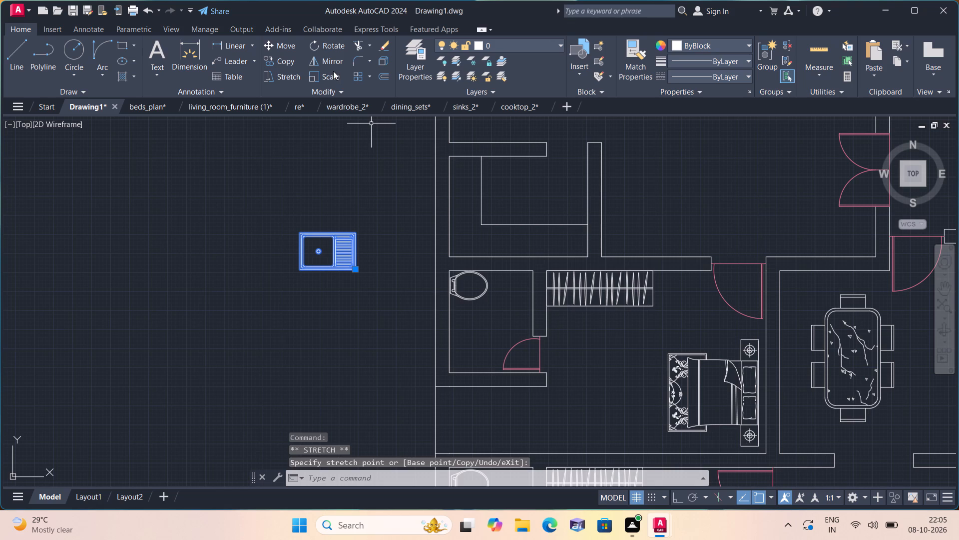
# Scale the sink beside the plan's left wall down further, to a small fraction of its current size.
pyautogui.click(332, 77)
pyautogui.scroll(2, 308, 255)
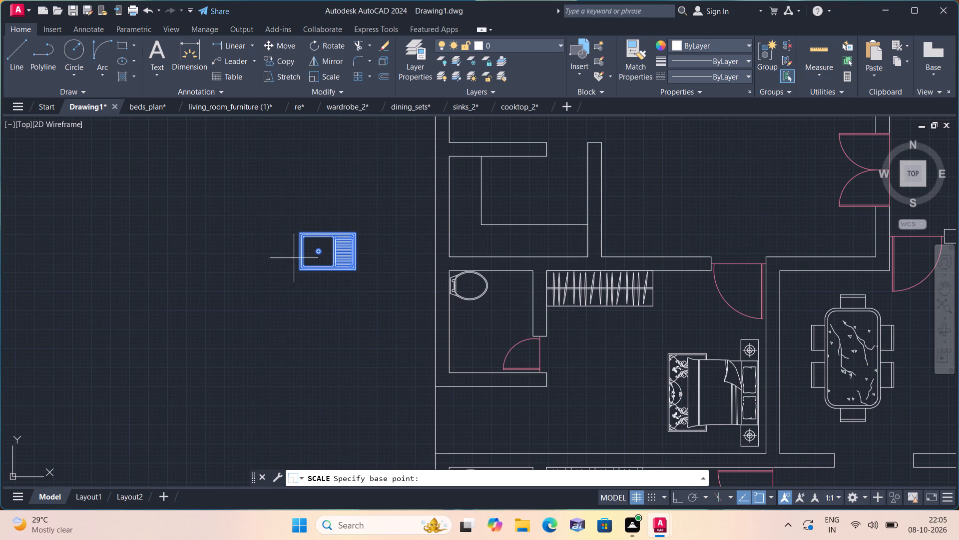
pyautogui.click(314, 260)
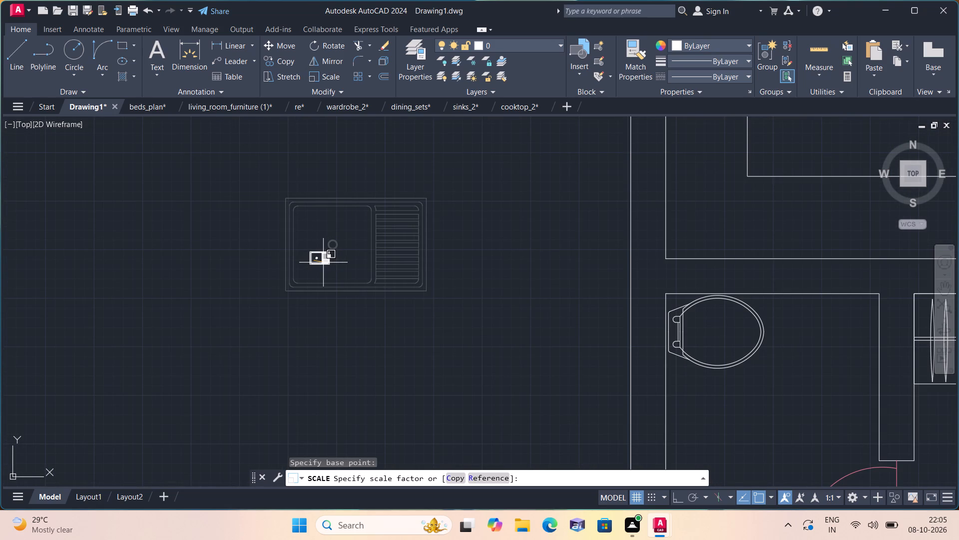
pyautogui.click(323, 262)
# Move the reduced sink onto the lower counter strip of the small room at the plan's left, above the toilet and wardrobe.
pyautogui.click(325, 260)
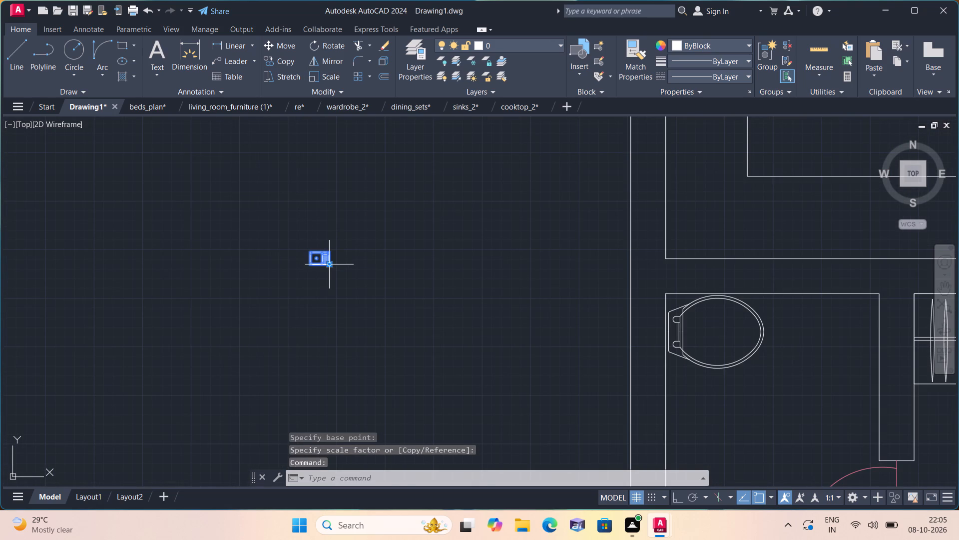
pyautogui.click(331, 266)
pyautogui.scroll(-2, 448, 266)
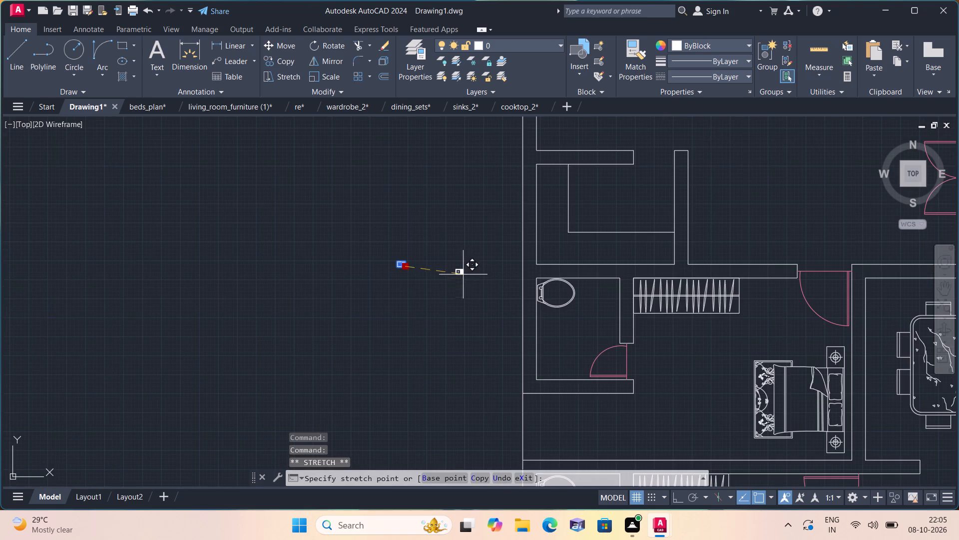
pyautogui.scroll(-1, 422, 237)
pyautogui.moveTo(446, 296); pyautogui.dragTo(428, 291, button='middle')
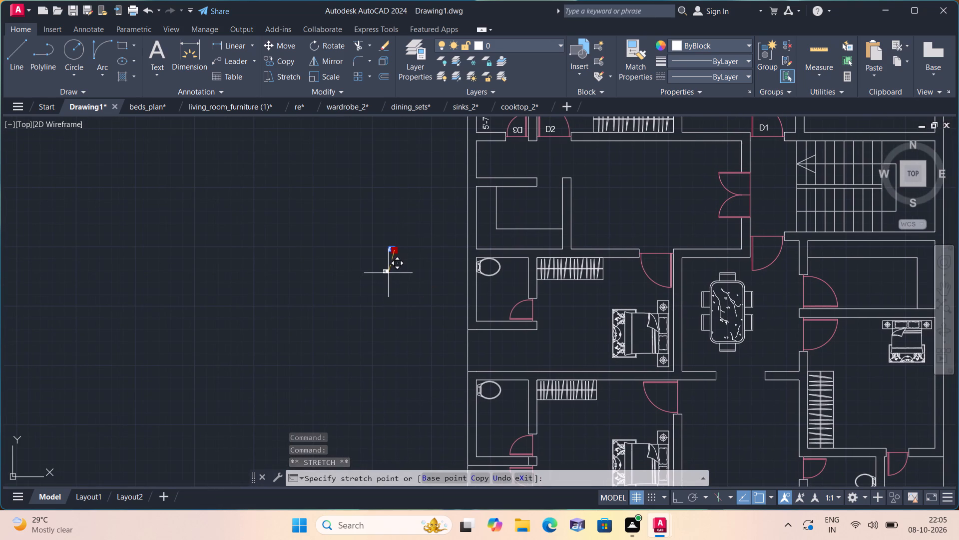
pyautogui.scroll(2, 541, 245)
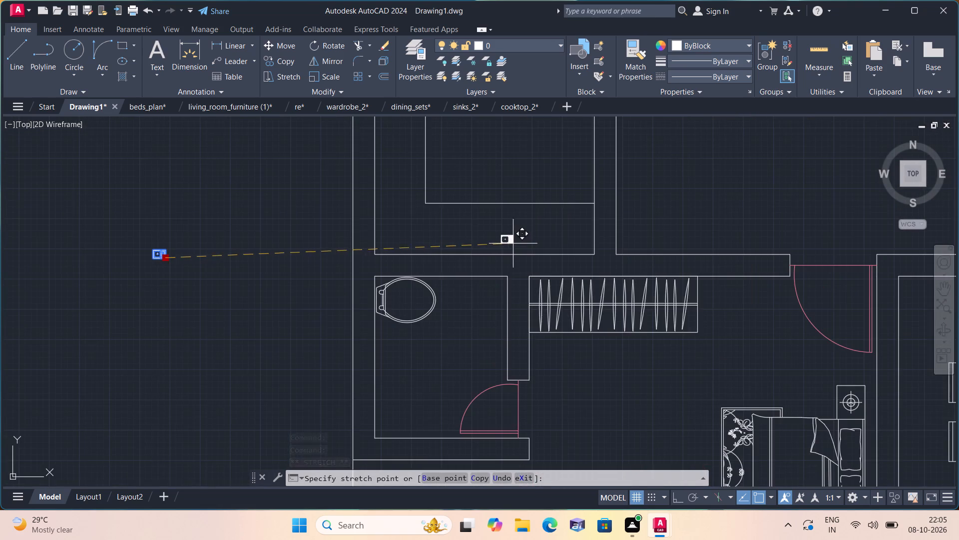
pyautogui.scroll(1, 514, 243)
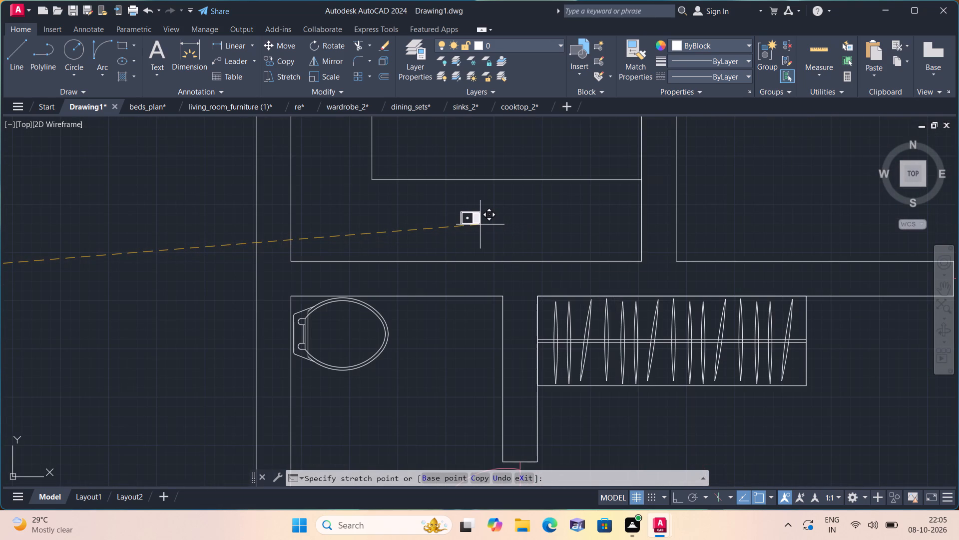
pyautogui.click(454, 226)
# Scale the sink up freehand so it nearly fills the depth of the lower counter strip.
pyautogui.scroll(2, 458, 231)
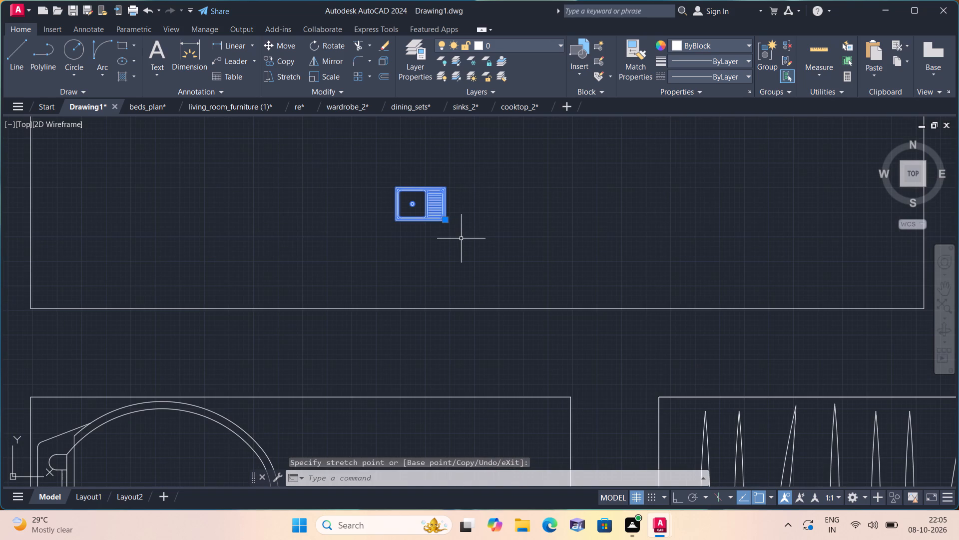
pyautogui.click(330, 74)
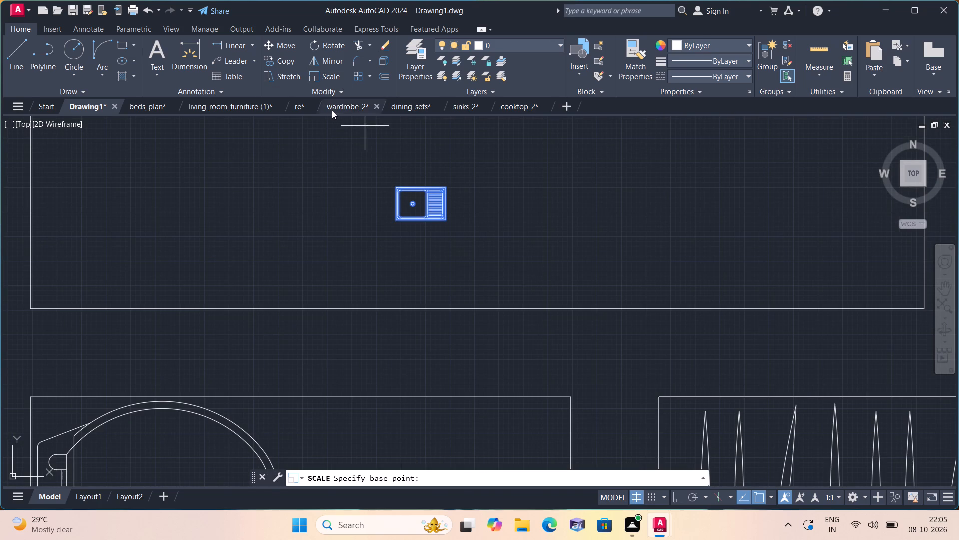
pyautogui.moveTo(332, 165); pyautogui.dragTo(346, 299, button='middle')
pyautogui.click(421, 332)
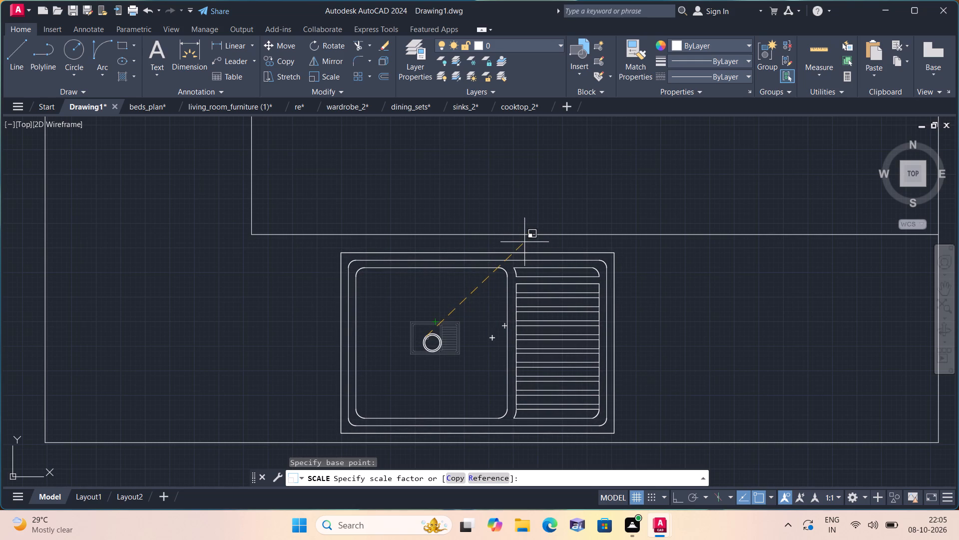
pyautogui.click(524, 242)
# Copy the sink from the left kitchen onto the lower counter of the 11'-0"X6'-0" room above the staircase.
pyautogui.scroll(-2, 543, 291)
pyautogui.moveTo(565, 288); pyautogui.dragTo(560, 287, button='middle')
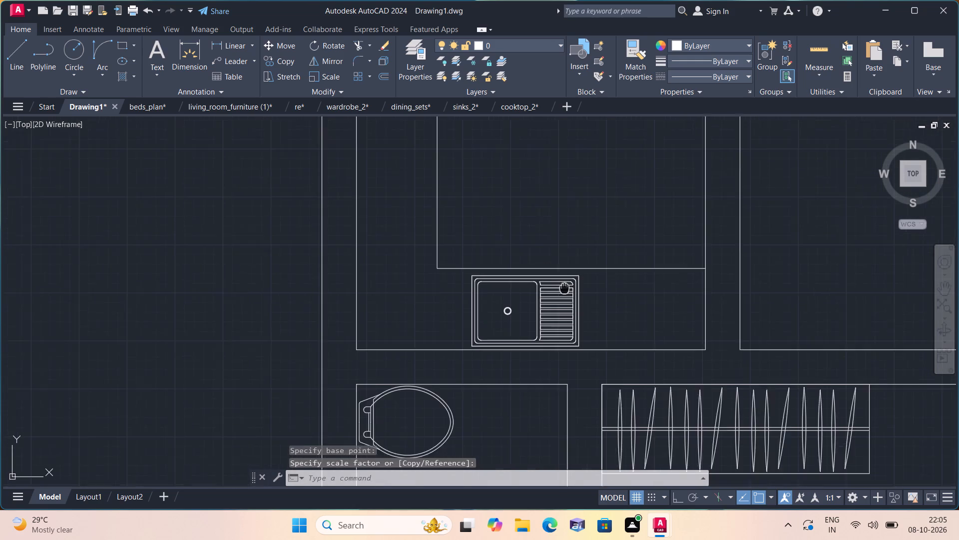
pyautogui.moveTo(560, 287); pyautogui.dragTo(538, 287, button='middle')
pyautogui.click(533, 291)
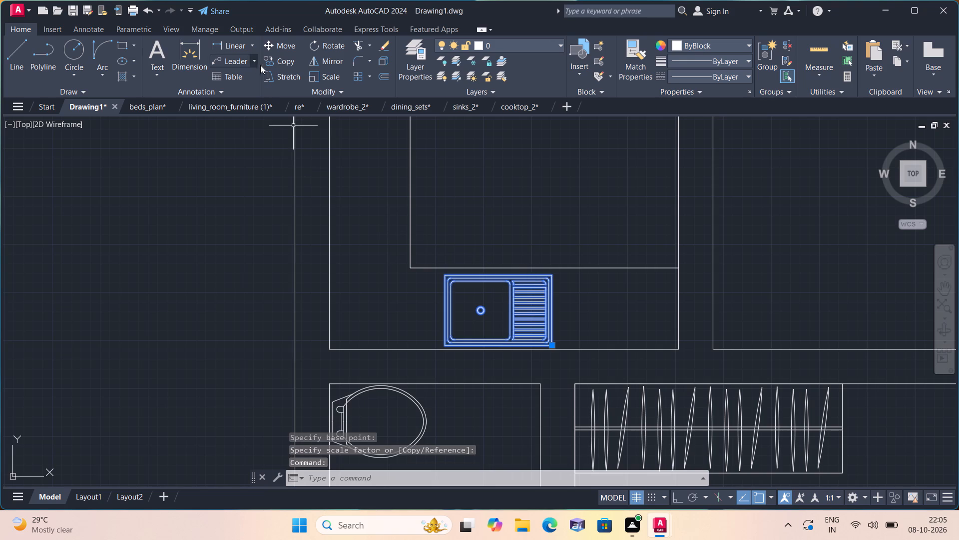
pyautogui.click(287, 59)
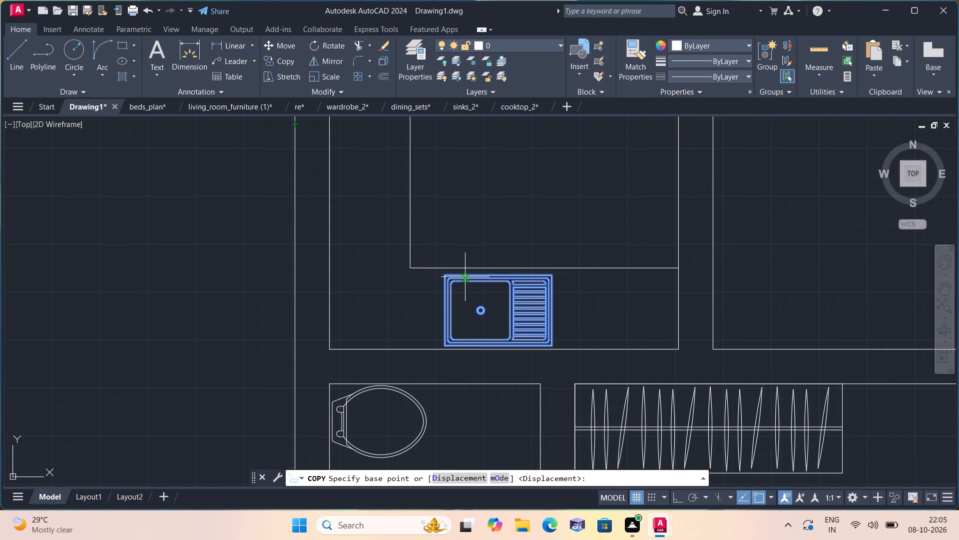
pyautogui.click(467, 277)
pyautogui.scroll(-4, 488, 260)
pyautogui.moveTo(514, 240); pyautogui.dragTo(415, 270, button='middle')
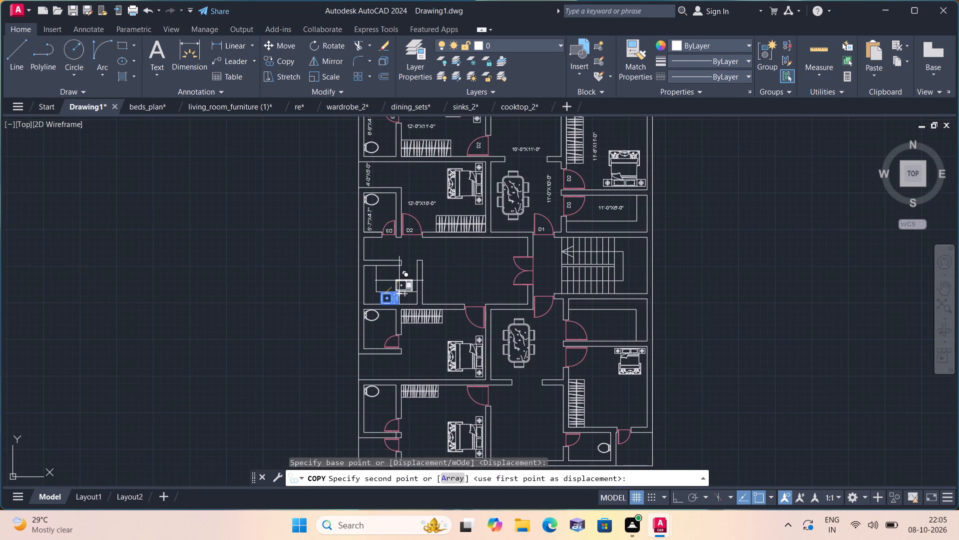
pyautogui.scroll(4, 600, 222)
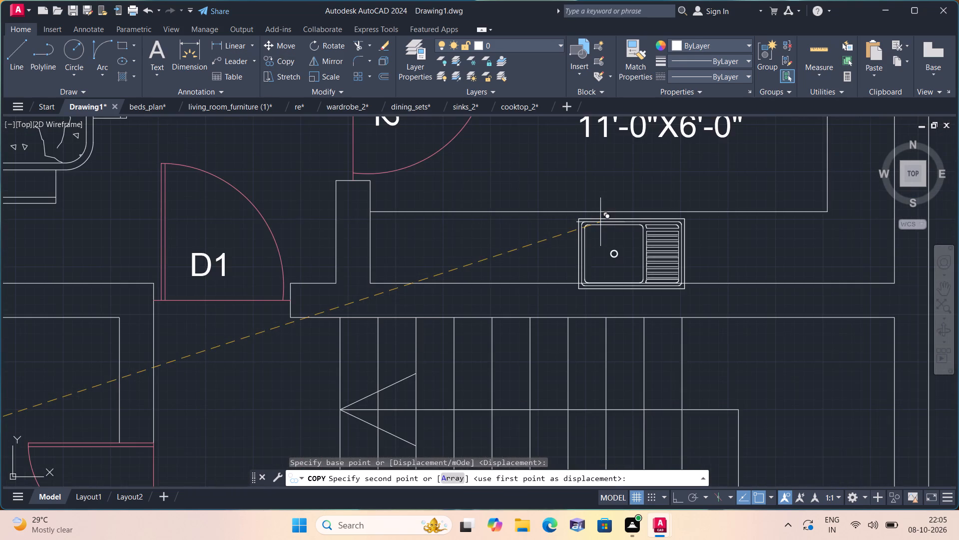
pyautogui.scroll(2, 597, 217)
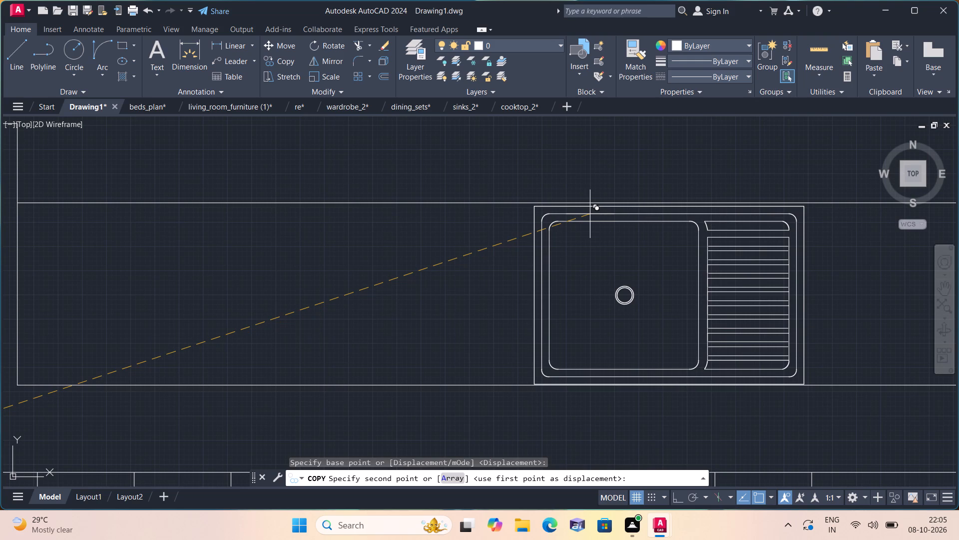
pyautogui.click(590, 214)
# Place another copy of the sink on the upper counter of the unlabelled room below the staircase and end the copying.
pyautogui.scroll(-4, 590, 214)
pyautogui.scroll(1, 614, 334)
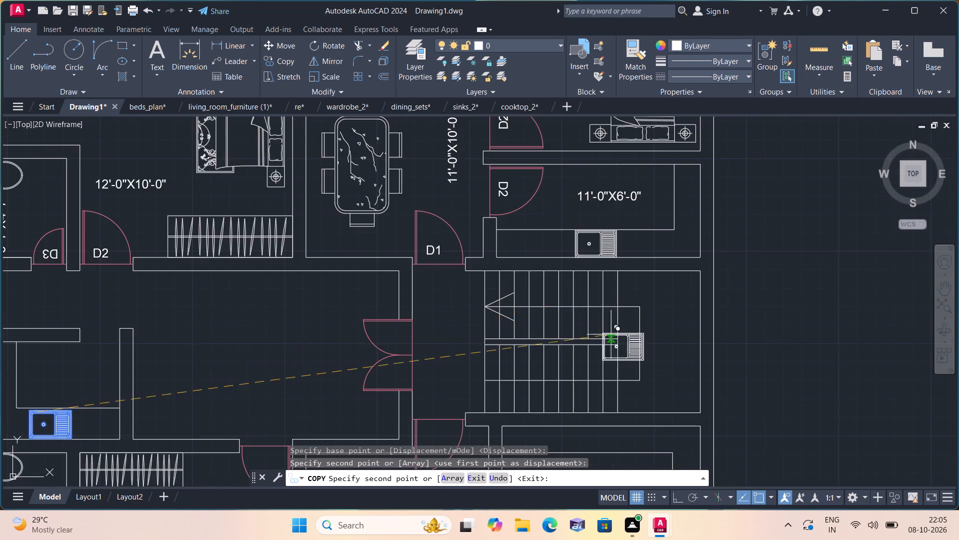
pyautogui.moveTo(611, 333); pyautogui.dragTo(603, 256, button='middle')
pyautogui.scroll(-1, 608, 331)
pyautogui.scroll(3, 573, 359)
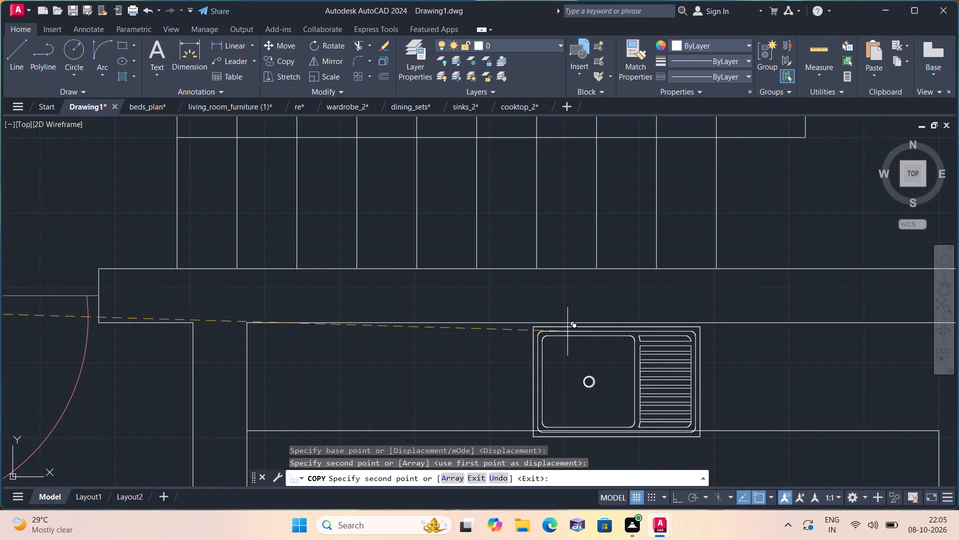
pyautogui.click(567, 331)
pyautogui.press('Escape')
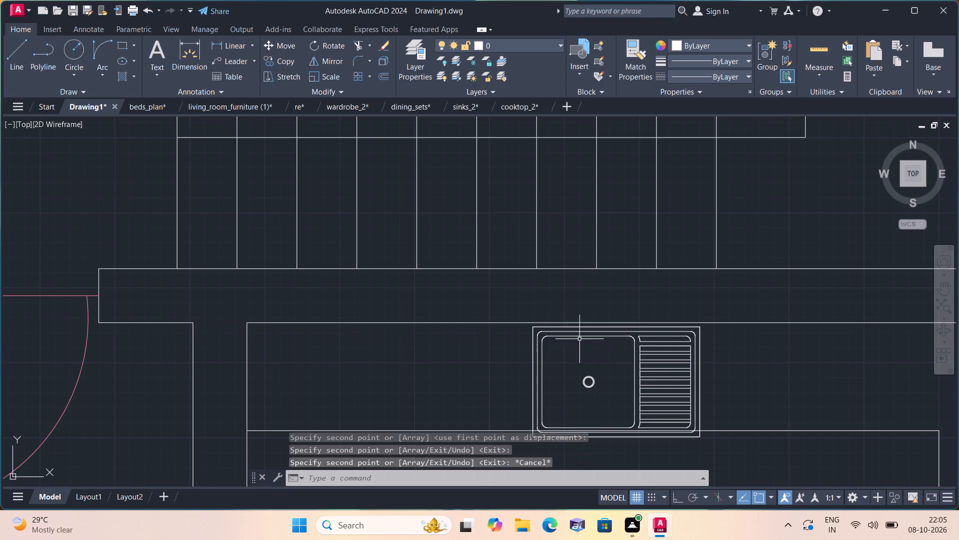
# Scale the sink copy below the staircase down slightly so it fits within the counter depth.
pyautogui.click(627, 329)
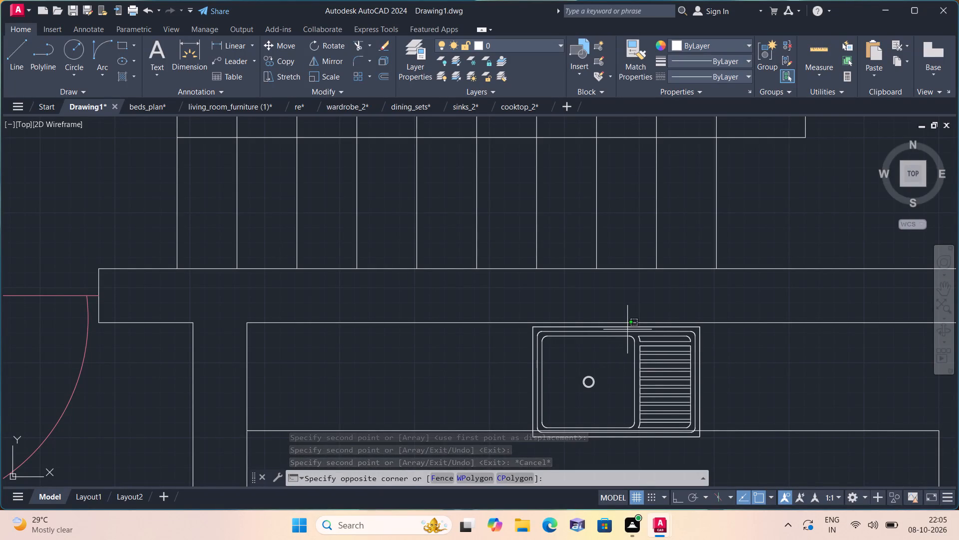
pyautogui.click(660, 360)
pyautogui.click(660, 360)
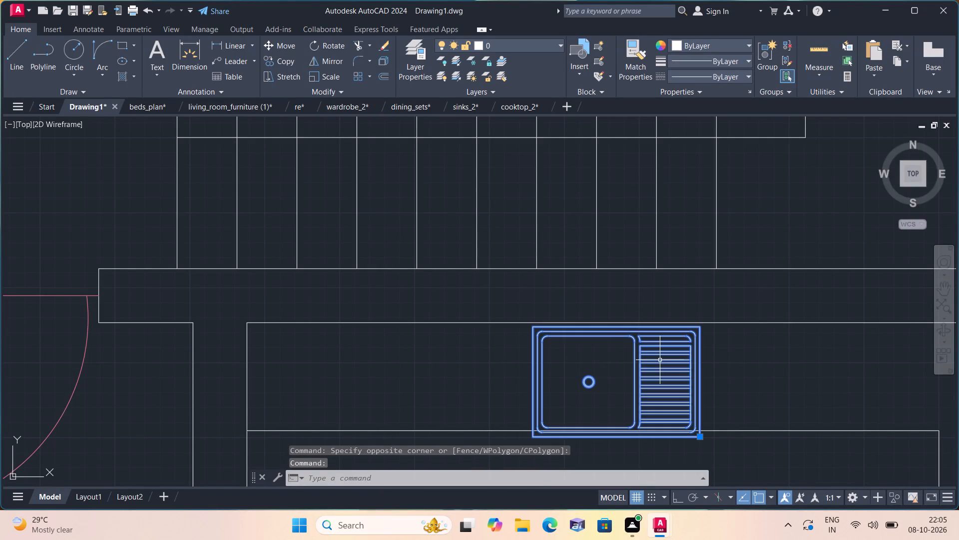
pyautogui.click(332, 74)
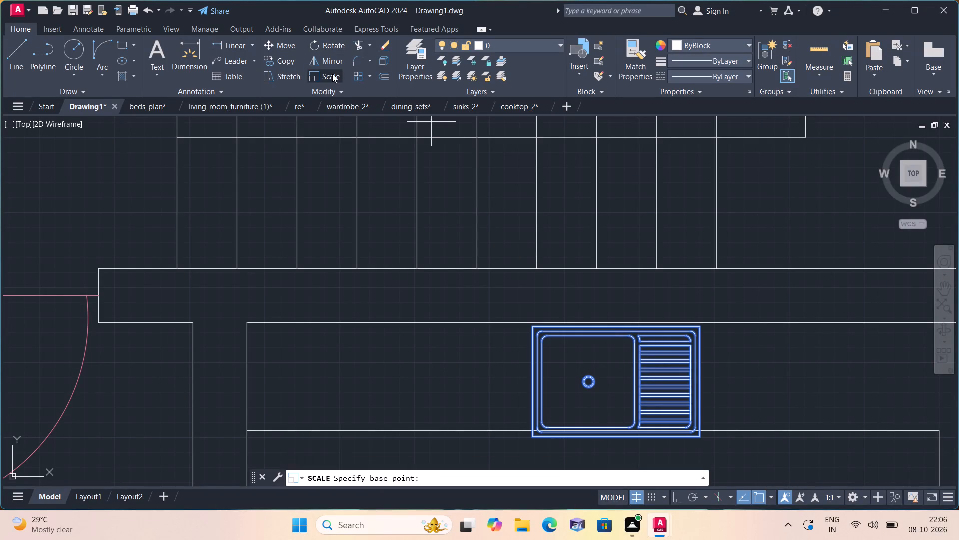
pyautogui.click(559, 364)
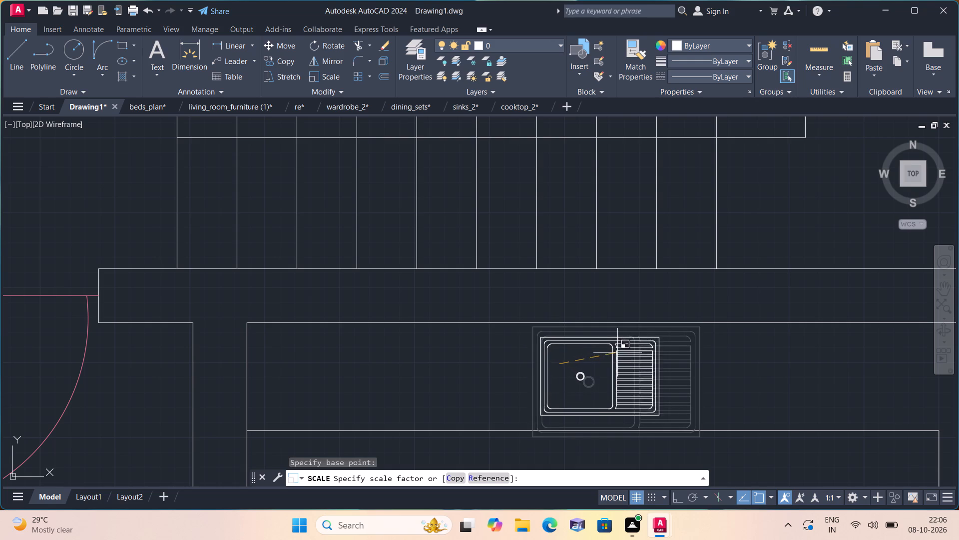
pyautogui.click(625, 348)
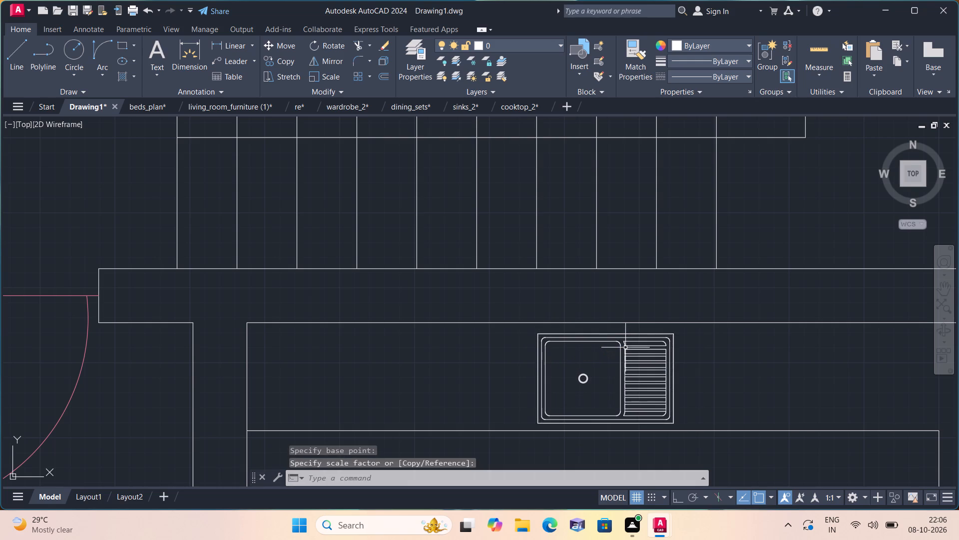
# Select the sink on the lower counter of the 11'-0"X6'-0" room for resizing.
pyautogui.scroll(-2, 626, 349)
pyautogui.moveTo(637, 185); pyautogui.dragTo(642, 329, button='middle')
pyautogui.scroll(-1, 634, 186)
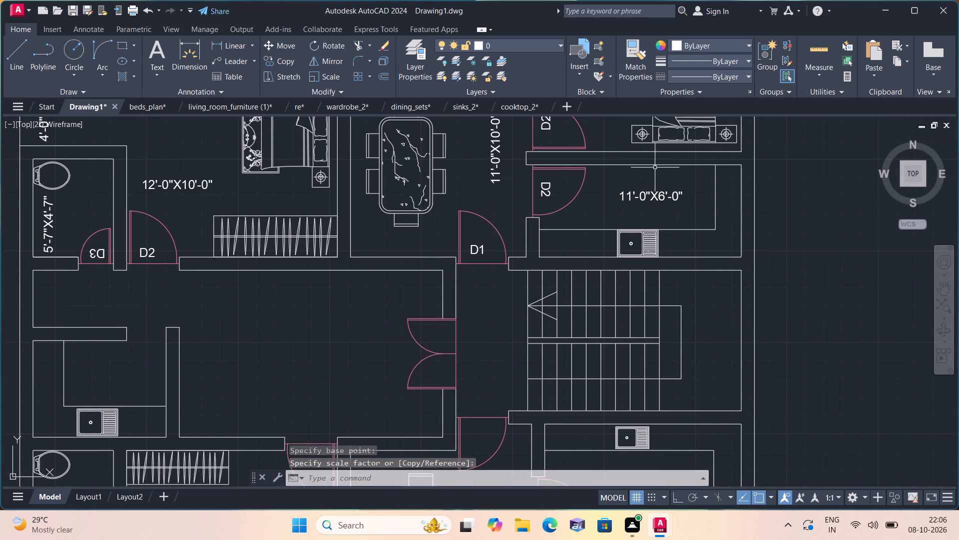
pyautogui.scroll(3, 650, 231)
pyautogui.click(660, 252)
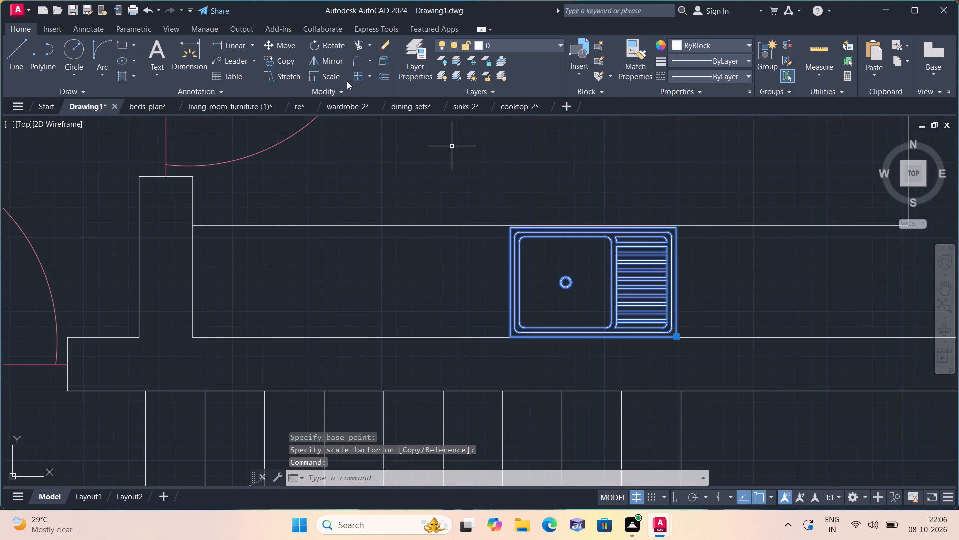
# Scale the sink on the lower counter of the 11'-0"X6'-0" room down slightly so it fits within the counter depth.
pyautogui.click(330, 70)
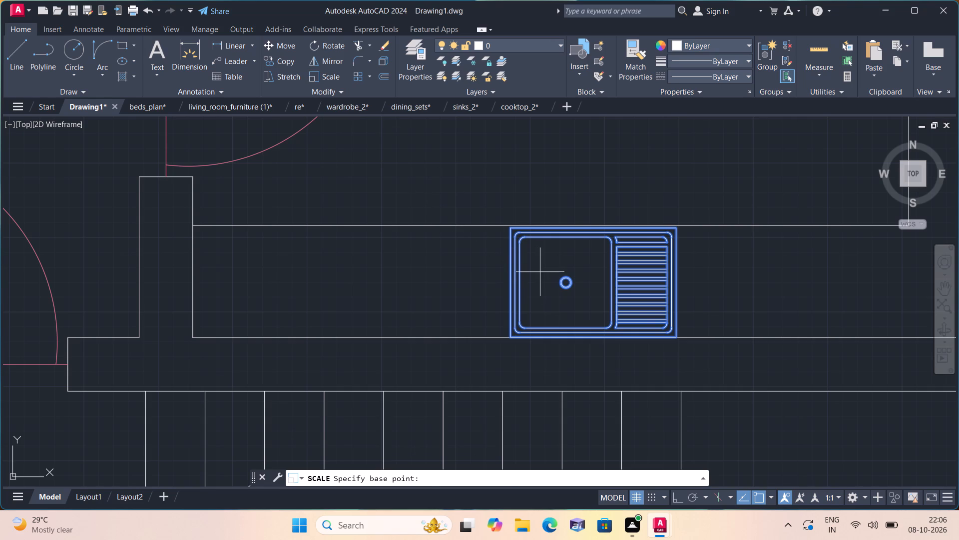
pyautogui.click(540, 266)
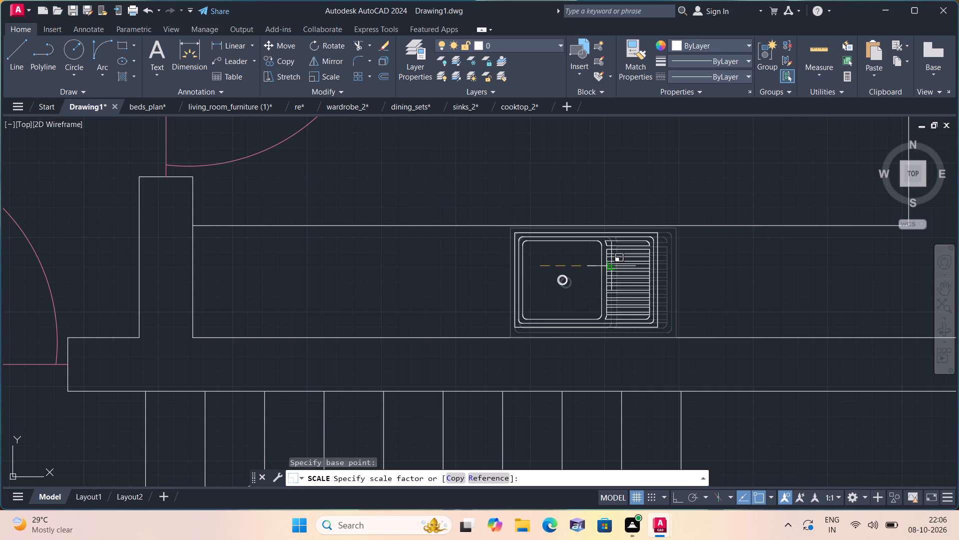
pyautogui.click(612, 265)
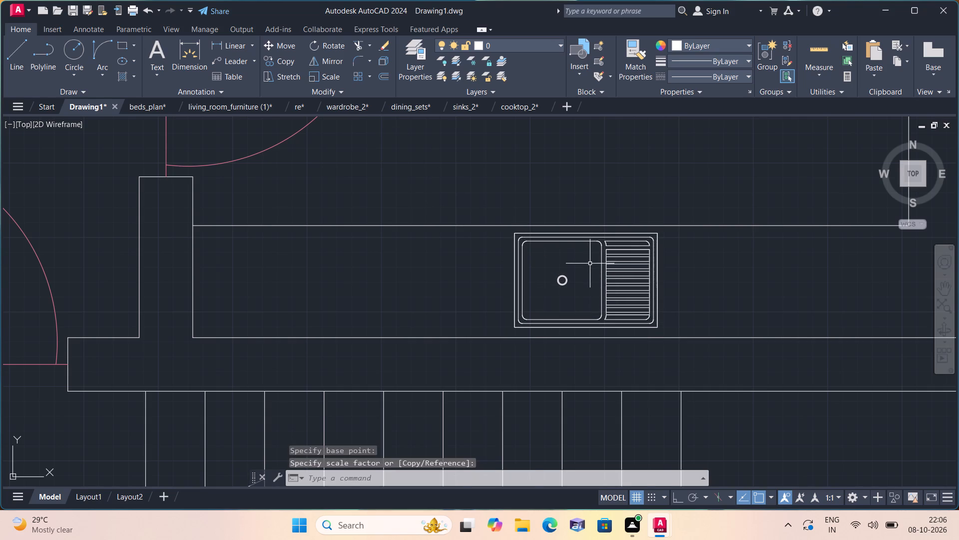
# Move the left one of the two double-burner cooktops from below the sofa set to just left of the floor plan.
pyautogui.scroll(-4, 590, 263)
pyautogui.scroll(-2, 371, 275)
pyautogui.moveTo(330, 248); pyautogui.dragTo(330, 251, button='middle')
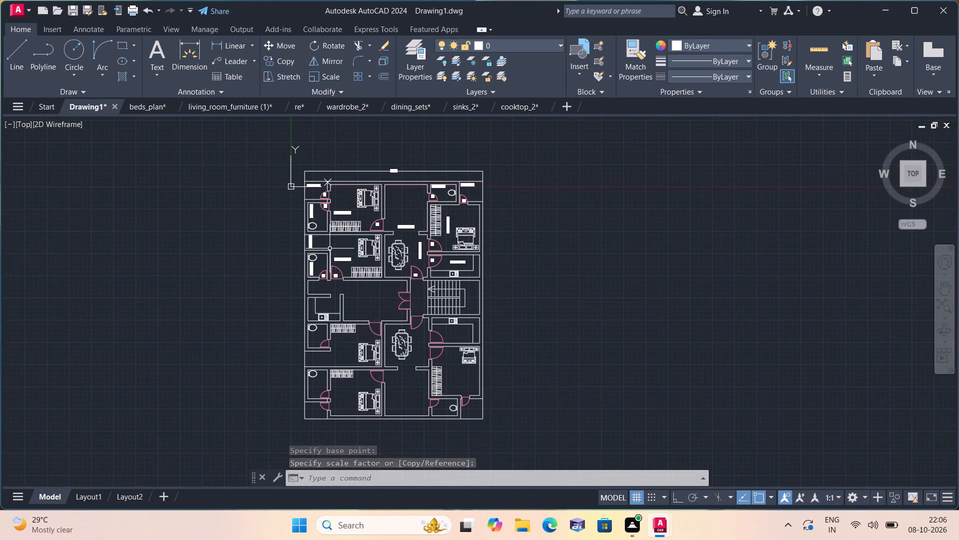
pyautogui.moveTo(330, 251); pyautogui.dragTo(350, 266, button='middle')
pyautogui.scroll(-2, 350, 266)
pyautogui.moveTo(210, 187); pyautogui.dragTo(416, 240, button='middle')
pyautogui.scroll(-2, 416, 240)
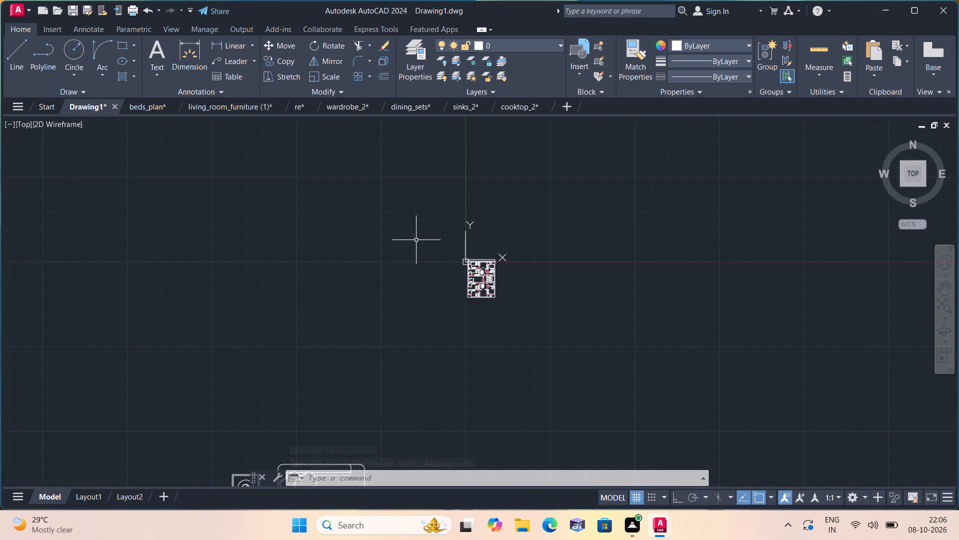
pyautogui.moveTo(299, 343); pyautogui.dragTo(458, 322, button='middle')
pyautogui.scroll(-2, 458, 322)
pyautogui.scroll(-2, 341, 294)
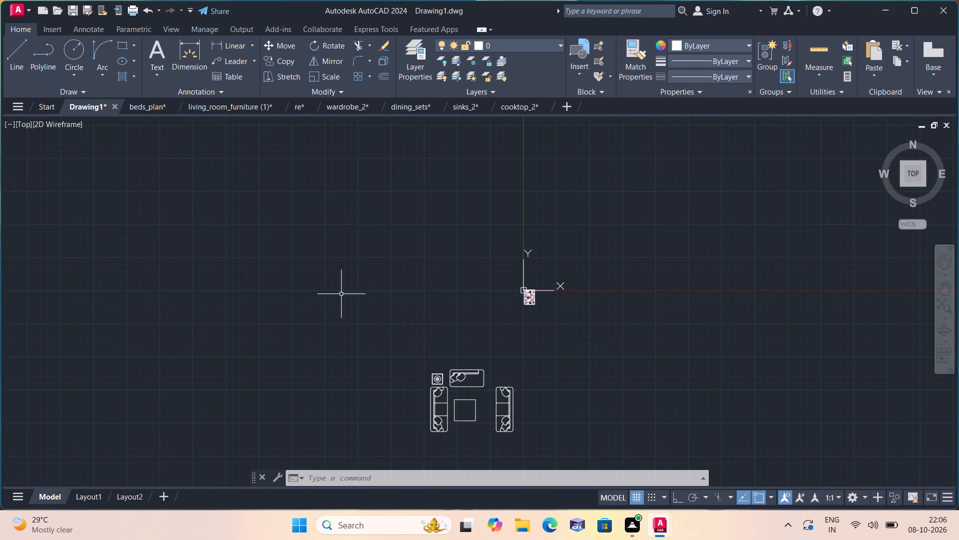
pyautogui.scroll(-2, 341, 294)
pyautogui.scroll(6, 352, 356)
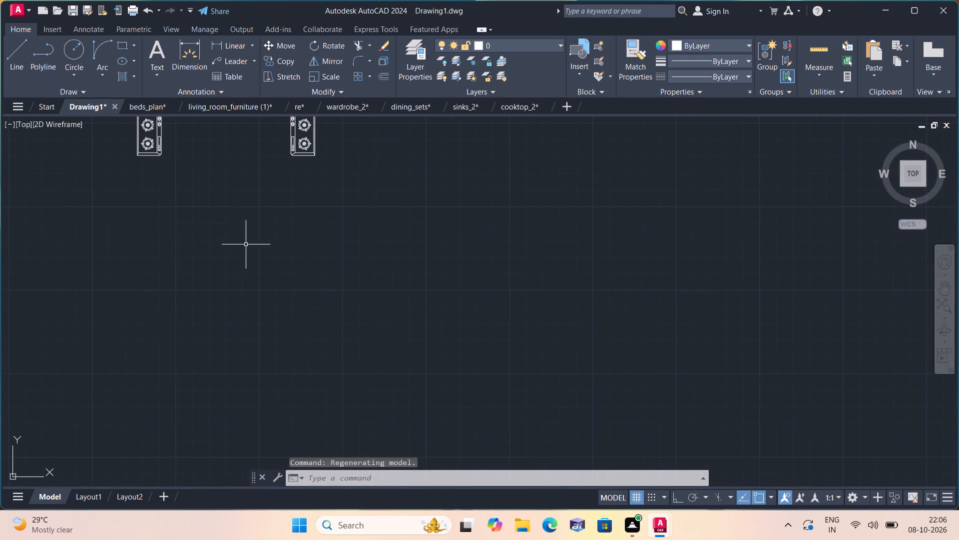
pyautogui.moveTo(231, 200); pyautogui.dragTo(305, 330, button='middle')
pyautogui.click(281, 316)
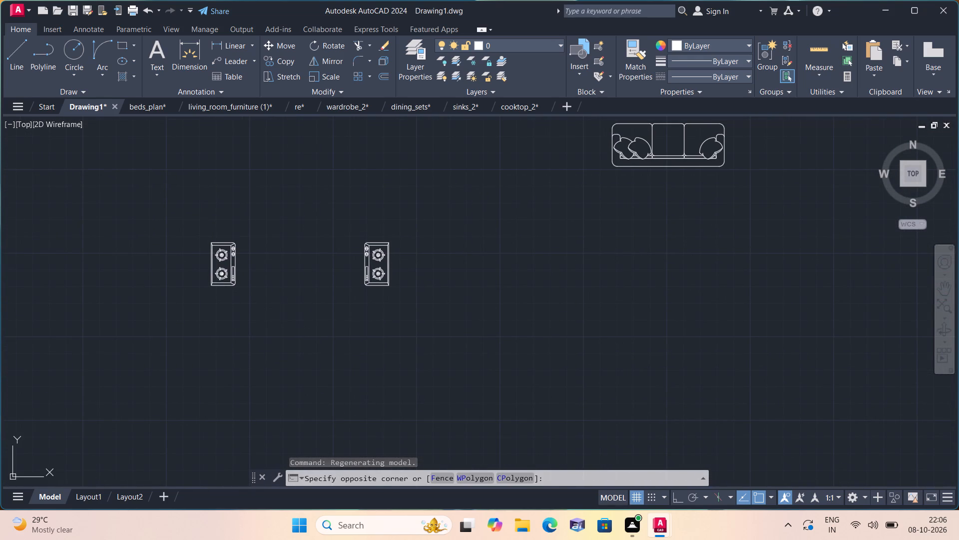
pyautogui.click(206, 229)
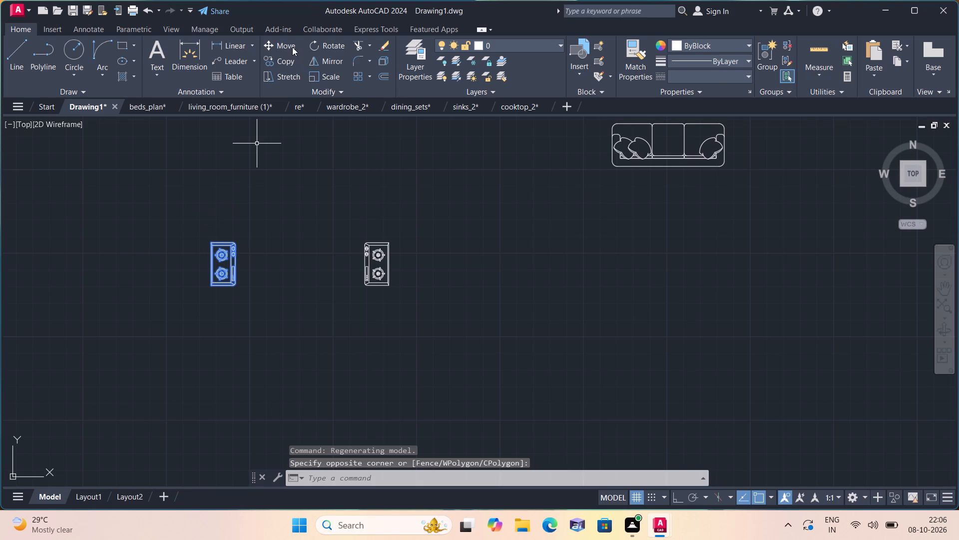
pyautogui.click(292, 47)
pyautogui.click(224, 257)
pyautogui.scroll(-1, 355, 202)
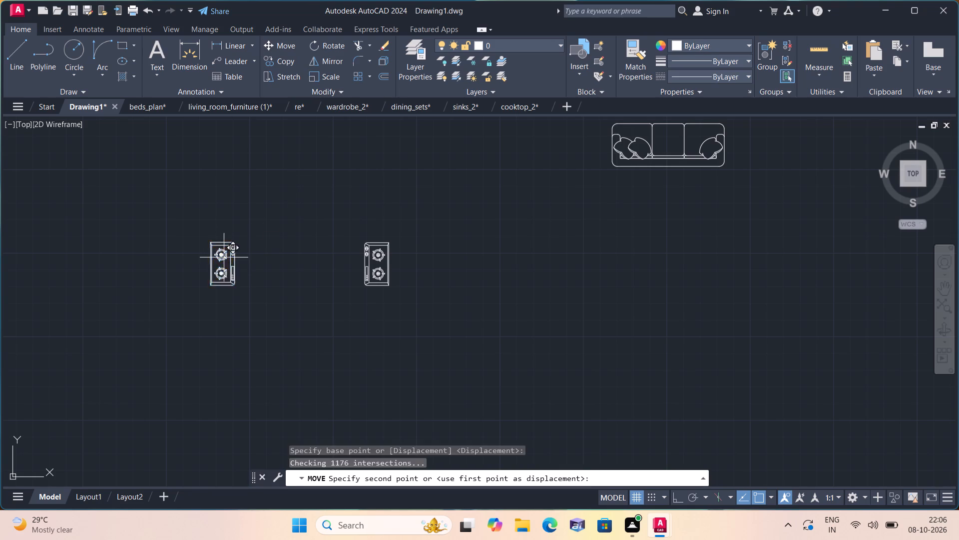
pyautogui.scroll(-1, 377, 194)
pyautogui.moveTo(460, 158); pyautogui.dragTo(311, 412, button='middle')
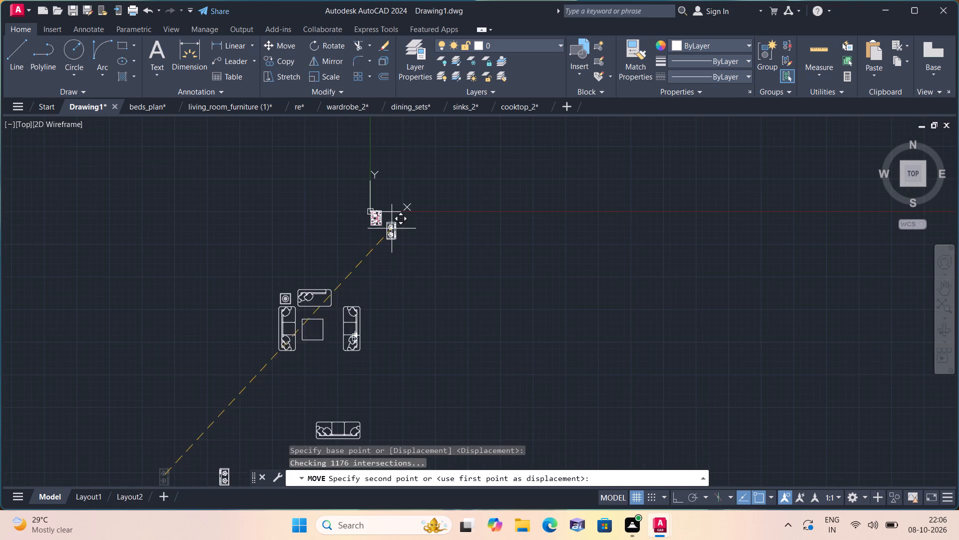
pyautogui.scroll(4, 383, 224)
pyautogui.click(361, 249)
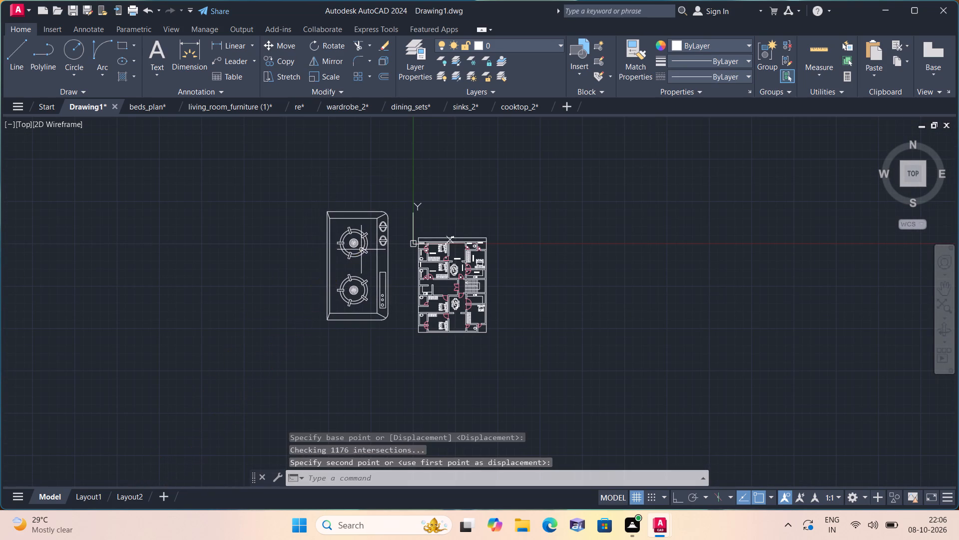
# Scale the oversized cooktop beside the floor plan down to a small fraction of its size.
pyautogui.scroll(3, 413, 287)
pyautogui.moveTo(410, 287); pyautogui.dragTo(424, 254, button='middle')
pyautogui.scroll(-1, 381, 328)
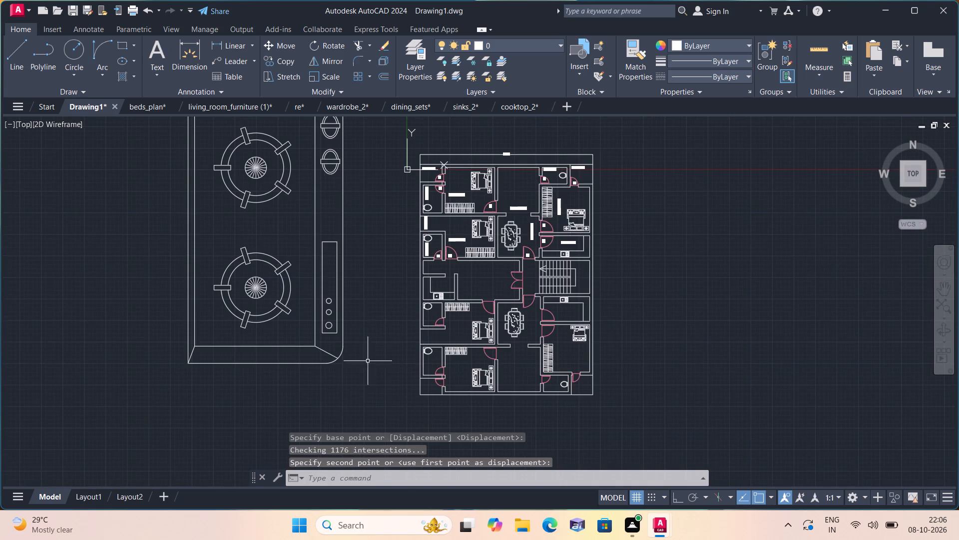
pyautogui.moveTo(364, 376); pyautogui.dragTo(351, 367)
pyautogui.scroll(-1, 273, 207)
pyautogui.moveTo(269, 206); pyautogui.dragTo(273, 266, button='middle')
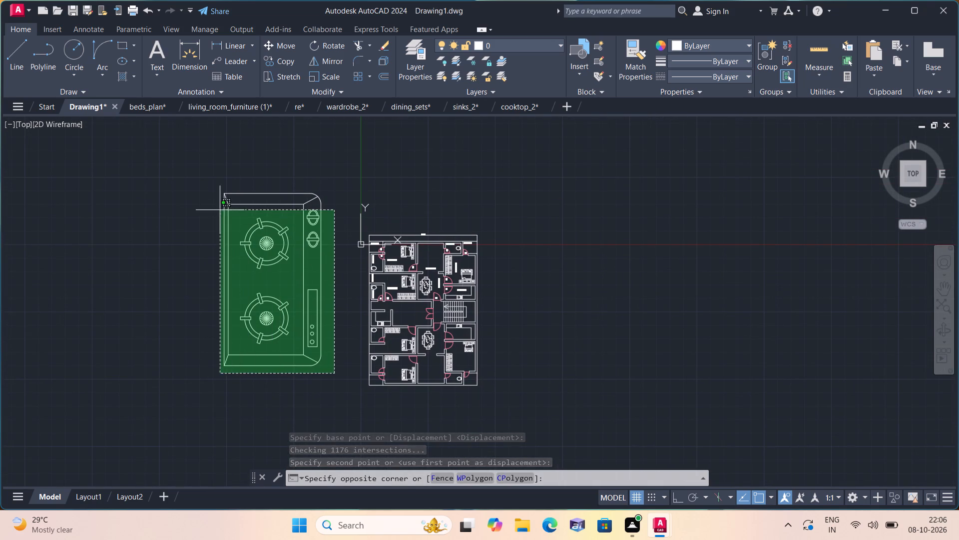
pyautogui.click(212, 171)
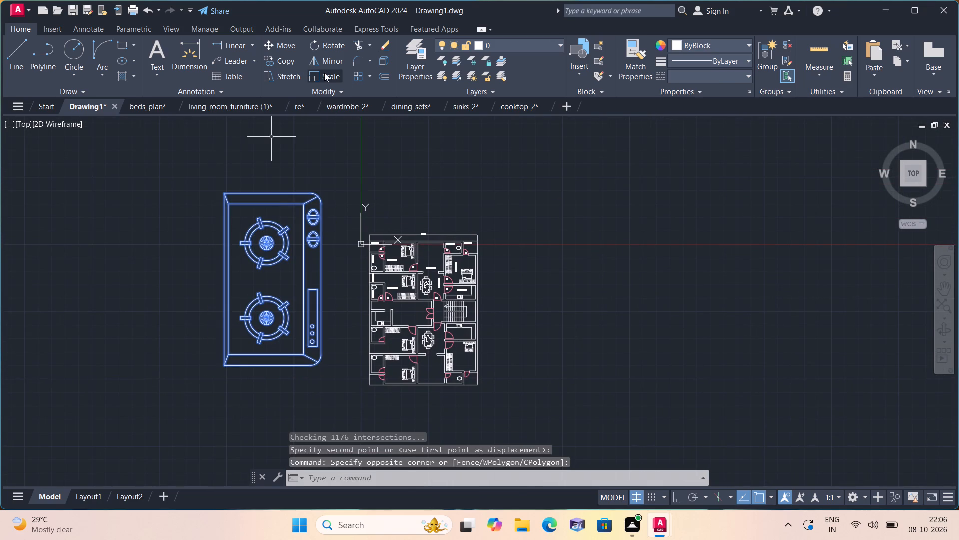
pyautogui.click(324, 73)
pyautogui.click(272, 280)
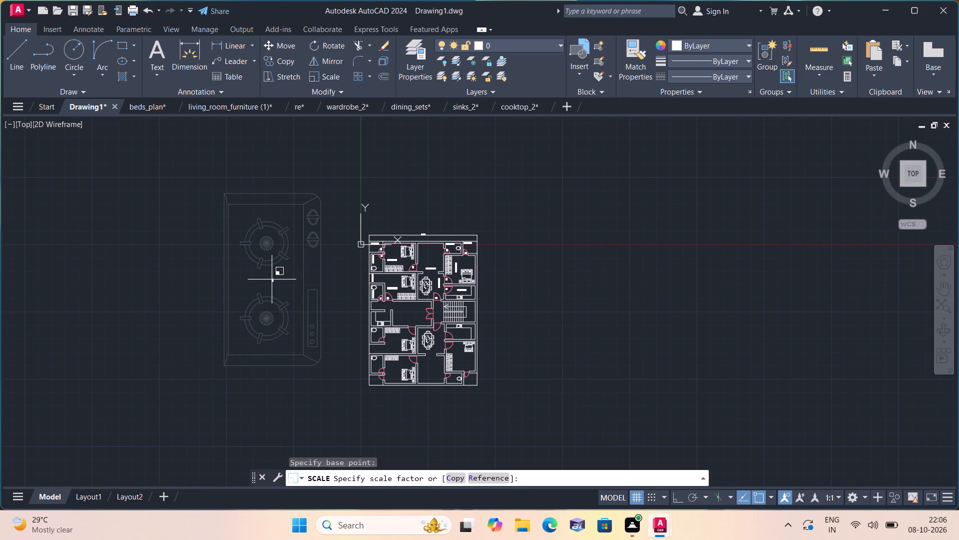
pyautogui.click(276, 272)
# Move the reduced cooktop closer to the plan's left exterior wall, level with the left kitchen.
pyautogui.click(293, 298)
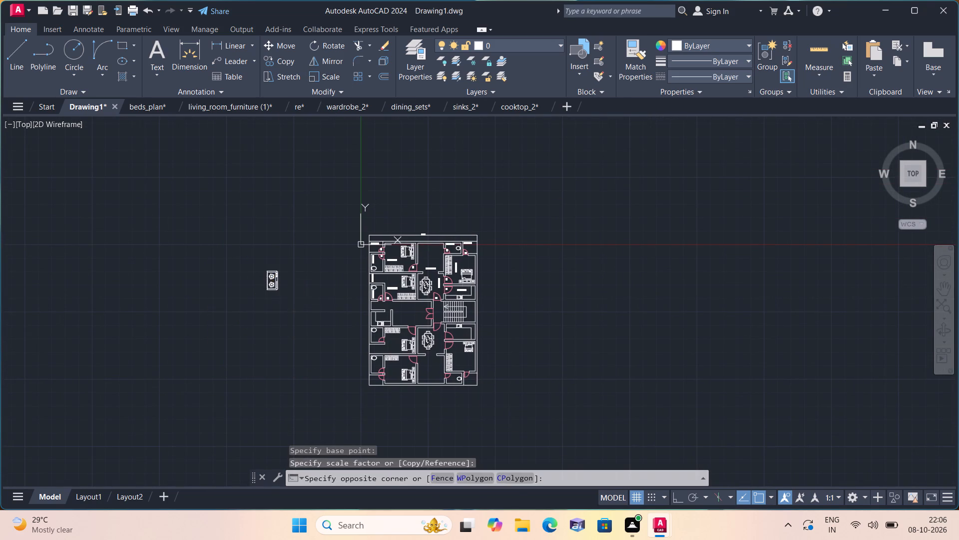
pyautogui.click(251, 245)
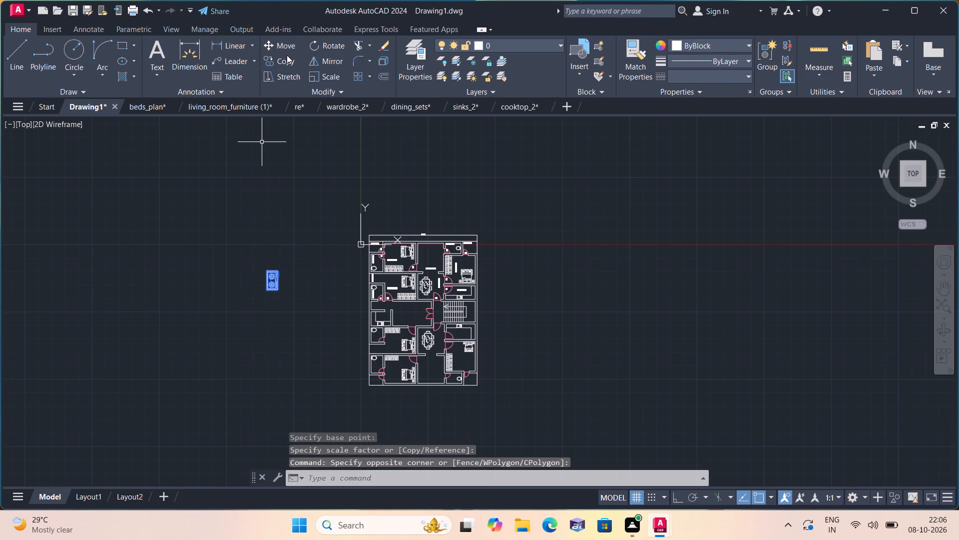
pyautogui.click(285, 47)
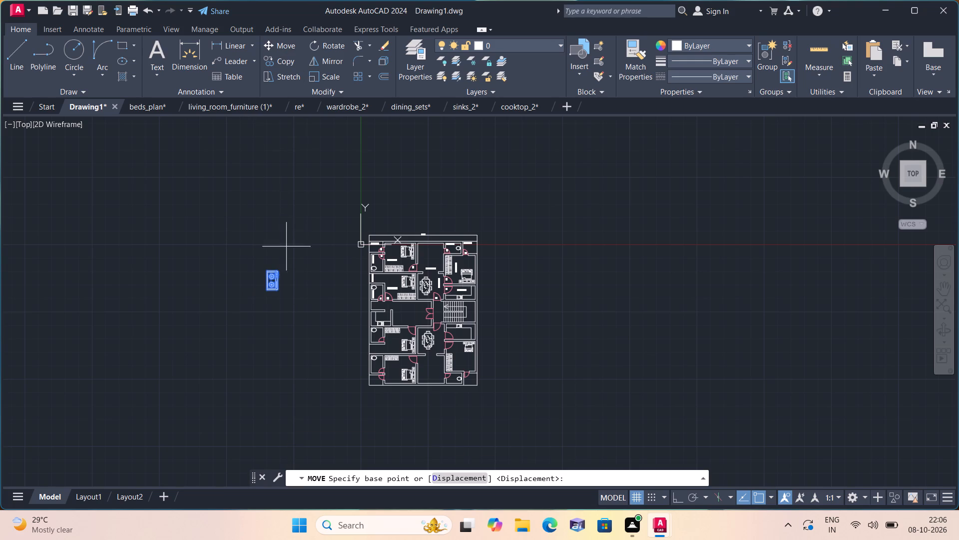
pyautogui.click(271, 278)
pyautogui.scroll(2, 396, 325)
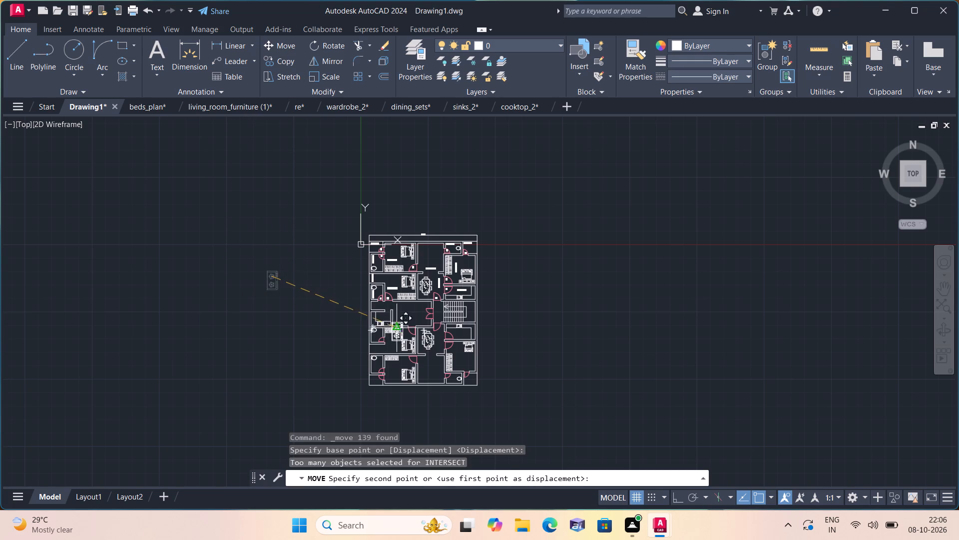
pyautogui.click(253, 270)
# Scale the cooktop outside the left exterior wall down again so it is smaller than the kitchen counter depth.
pyautogui.click(282, 315)
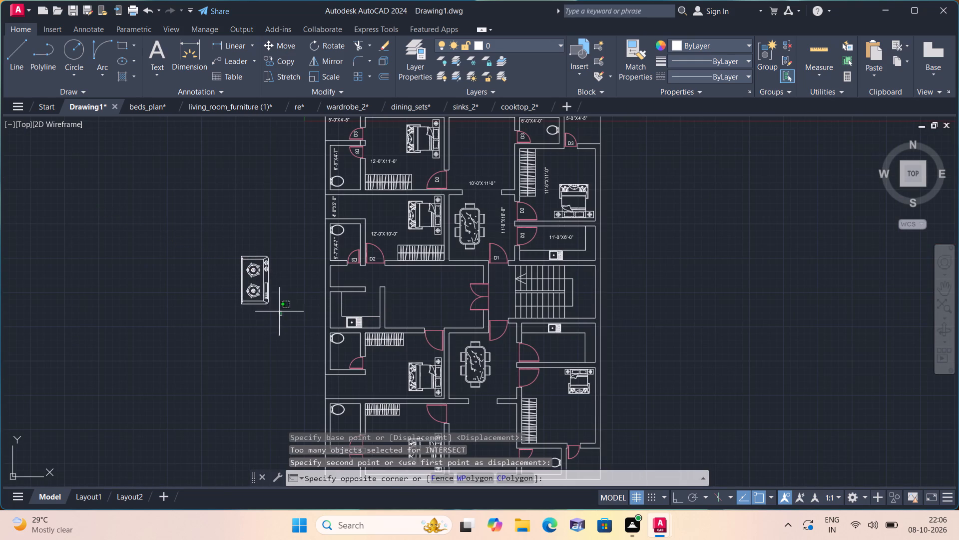
pyautogui.click(226, 236)
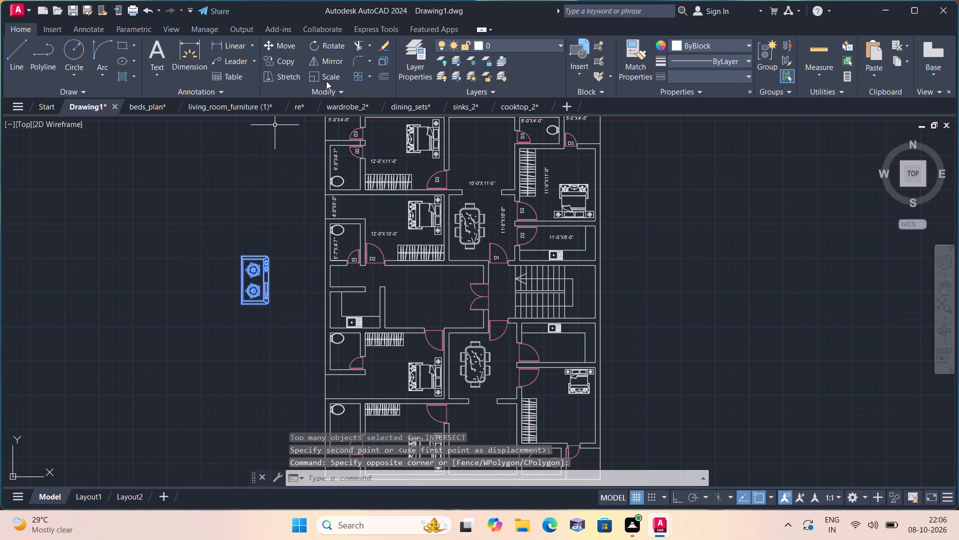
pyautogui.click(332, 74)
pyautogui.scroll(3, 267, 279)
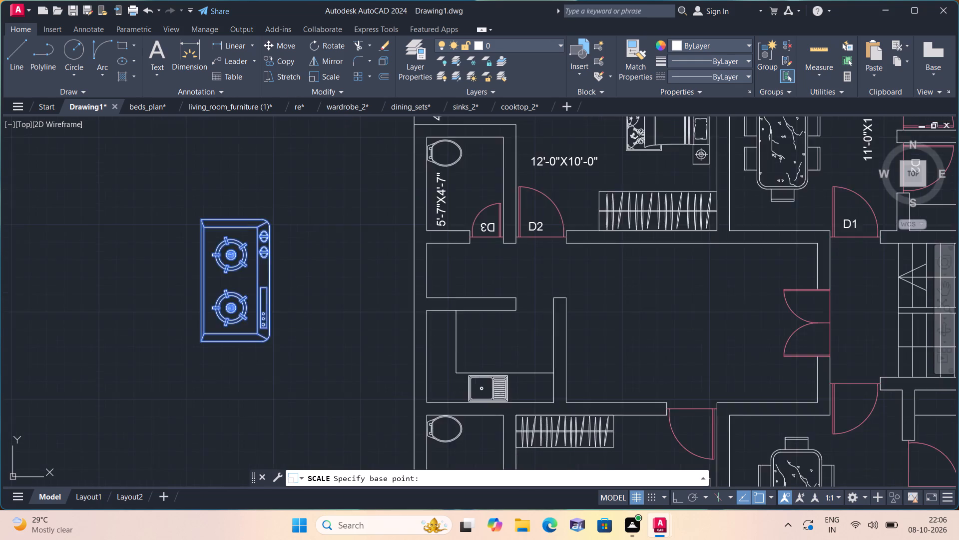
pyautogui.click(247, 280)
pyautogui.click(255, 273)
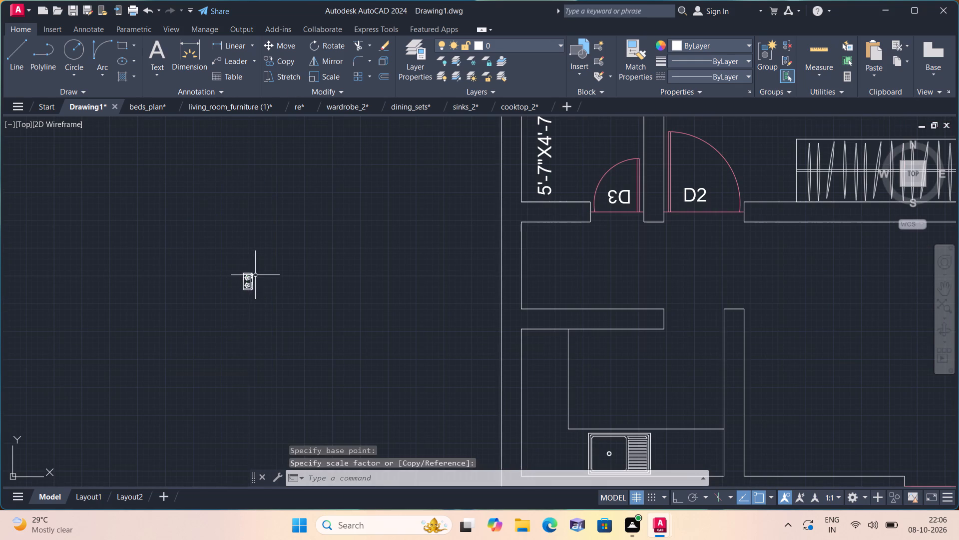
# Move the cooktop onto the vertical counter along the left wall of the left kitchen.
pyautogui.click(274, 305)
pyautogui.click(233, 257)
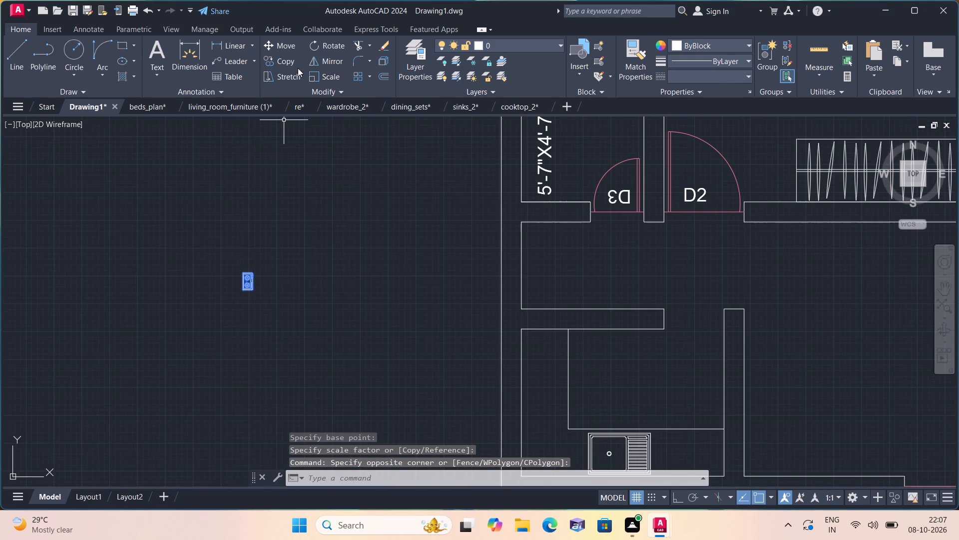
pyautogui.click(286, 46)
pyautogui.click(251, 280)
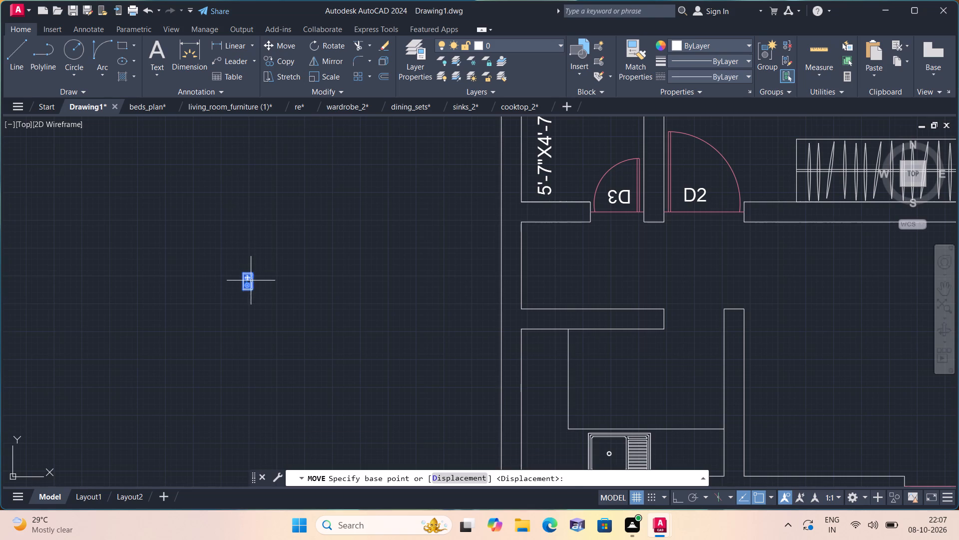
pyautogui.scroll(-1, 251, 280)
pyautogui.scroll(3, 438, 342)
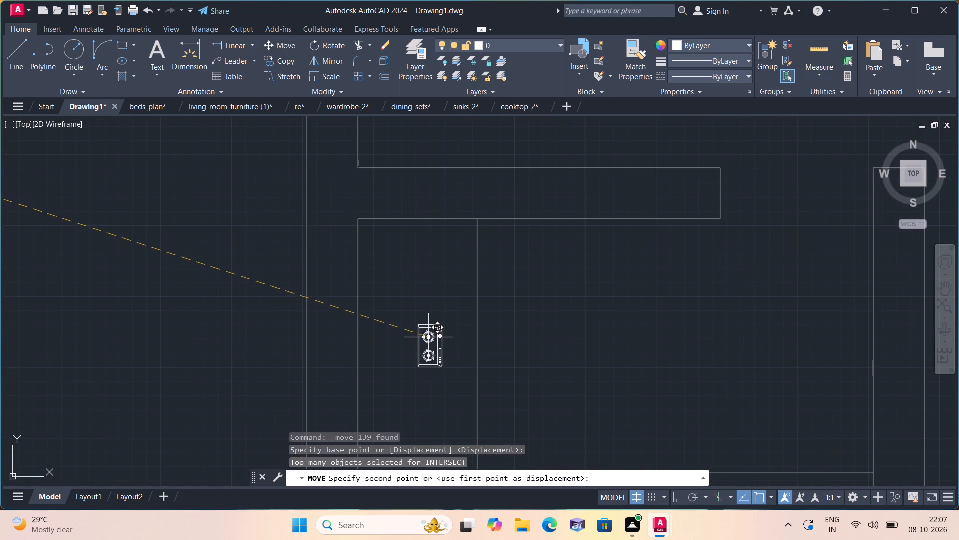
pyautogui.click(409, 343)
# Scale the cooktop on the left kitchen's vertical counter up so it nearly fills the counter depth.
pyautogui.scroll(2, 424, 362)
pyautogui.click(430, 400)
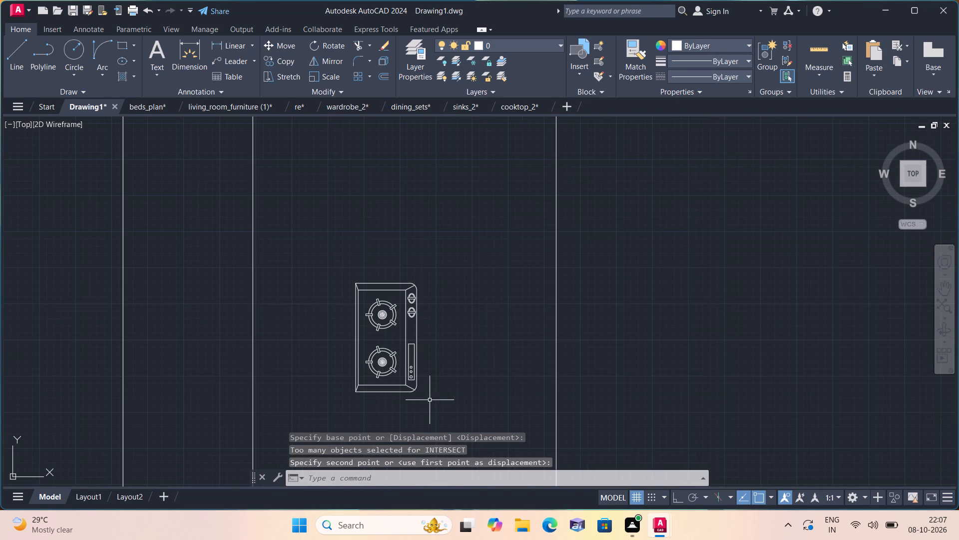
pyautogui.click(326, 243)
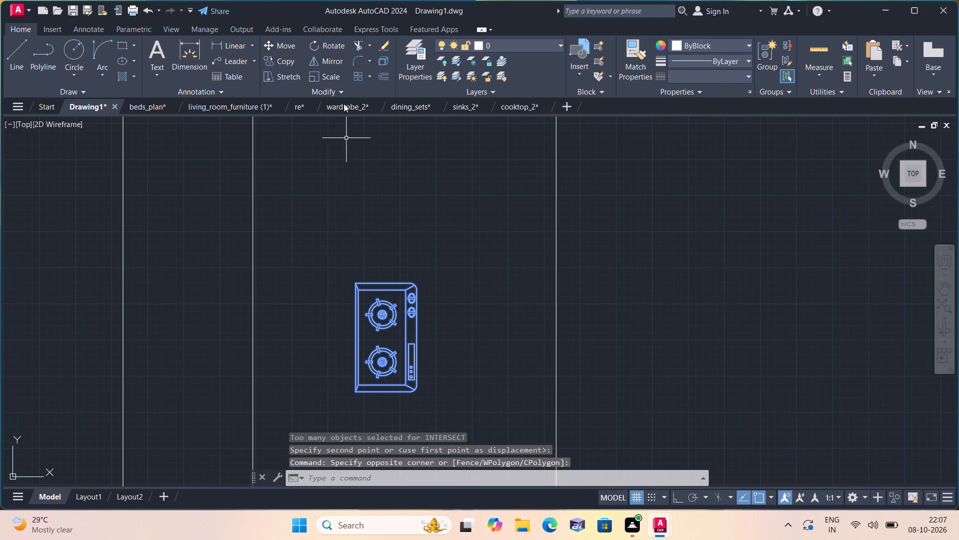
pyautogui.click(332, 74)
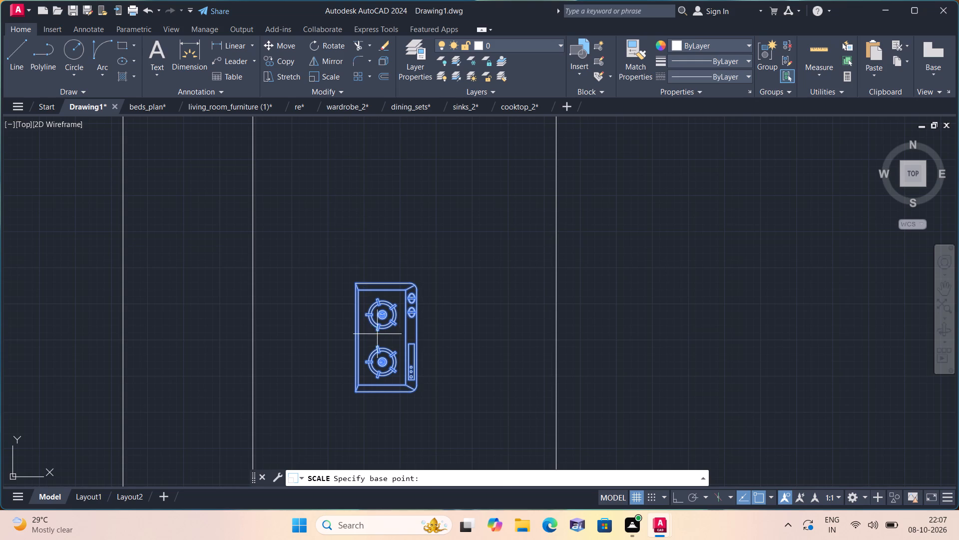
pyautogui.click(378, 335)
pyautogui.scroll(-1, 417, 227)
pyautogui.moveTo(410, 223); pyautogui.dragTo(469, 163, button='middle')
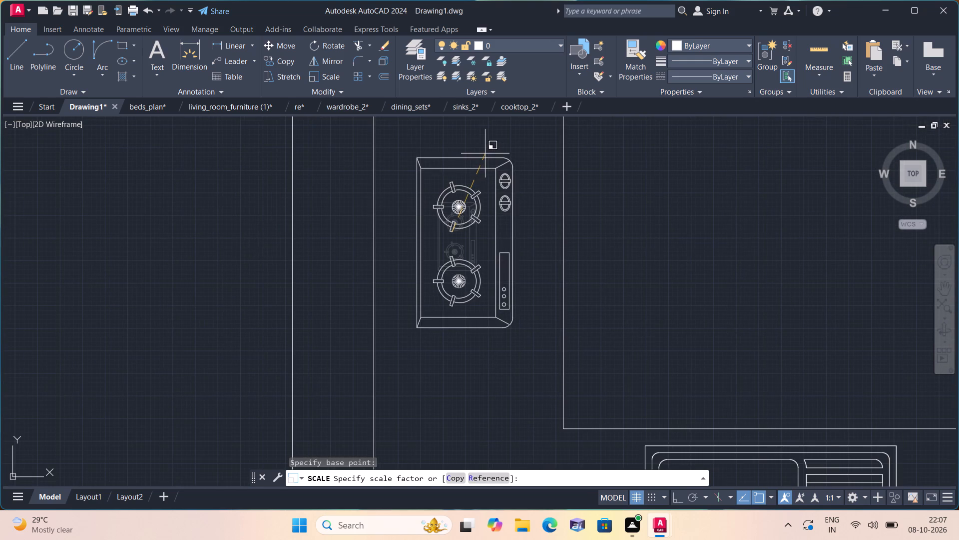
pyautogui.moveTo(522, 125); pyautogui.dragTo(538, 167, button='middle')
pyautogui.click(538, 161)
# Move the oversized cooktop with its knobs on the left from far below the floor plan to just left of the plan.
pyautogui.scroll(-1, 542, 193)
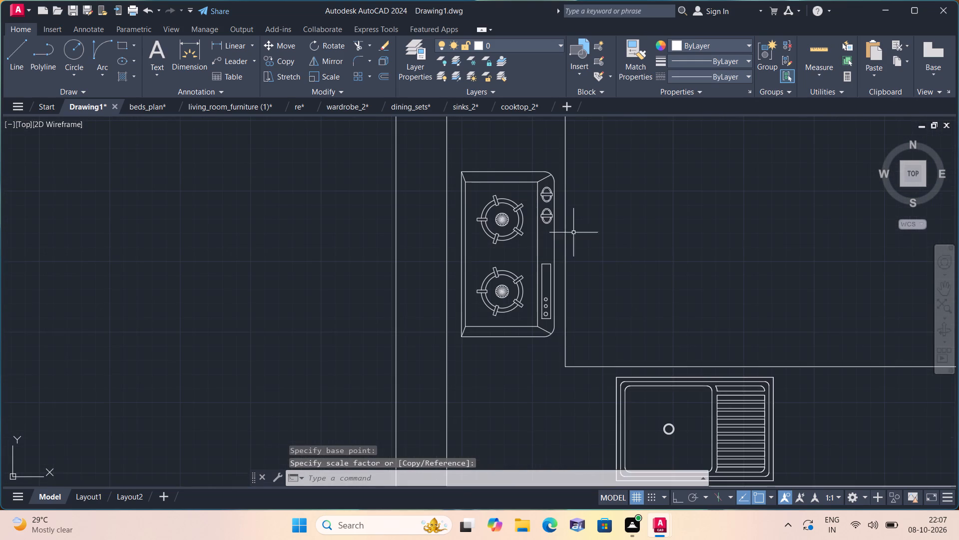
pyautogui.moveTo(614, 245); pyautogui.dragTo(556, 211, button='middle')
pyautogui.scroll(-3, 604, 238)
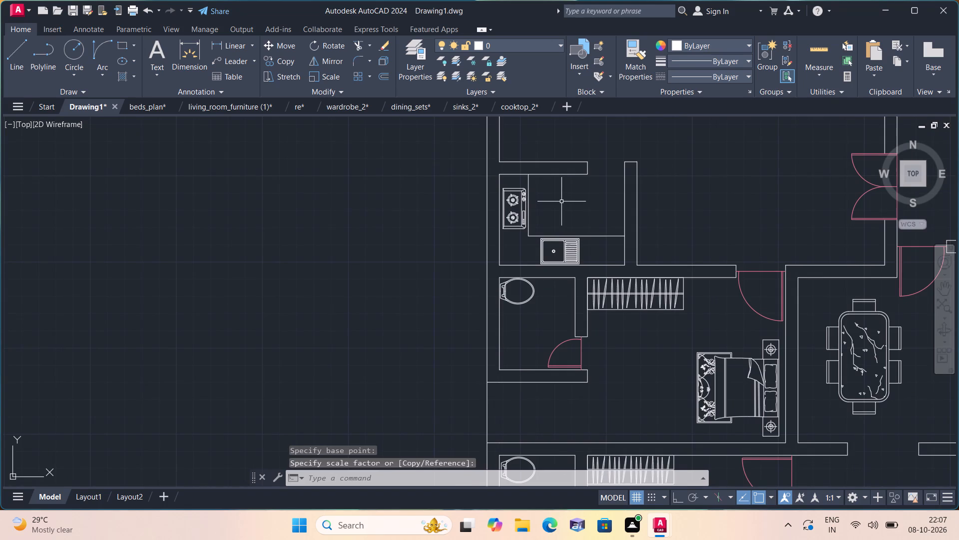
pyautogui.scroll(-2, 560, 201)
pyautogui.scroll(1, 661, 257)
pyautogui.moveTo(656, 254); pyautogui.dragTo(608, 288, button='middle')
pyautogui.scroll(-1, 650, 252)
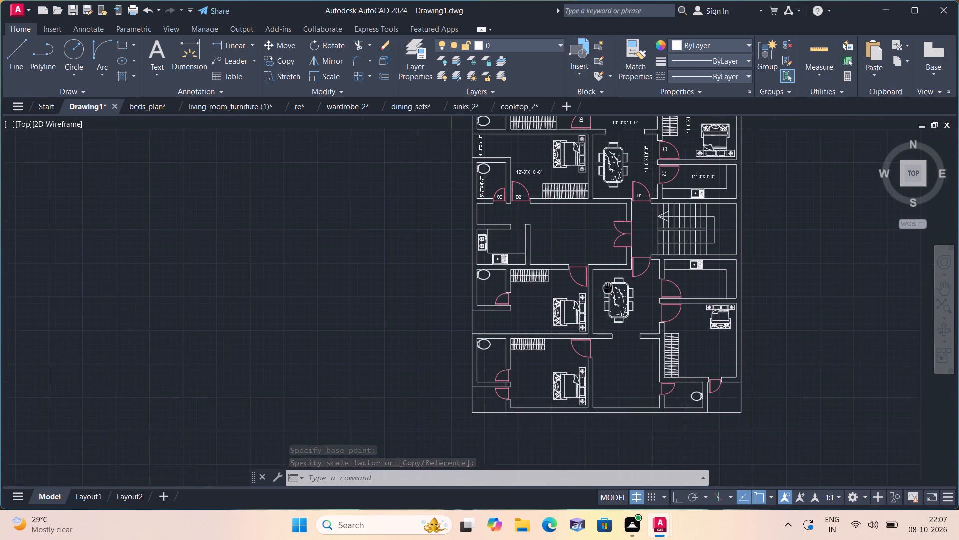
pyautogui.scroll(-2, 272, 299)
pyautogui.moveTo(183, 252); pyautogui.dragTo(264, 265, button='middle')
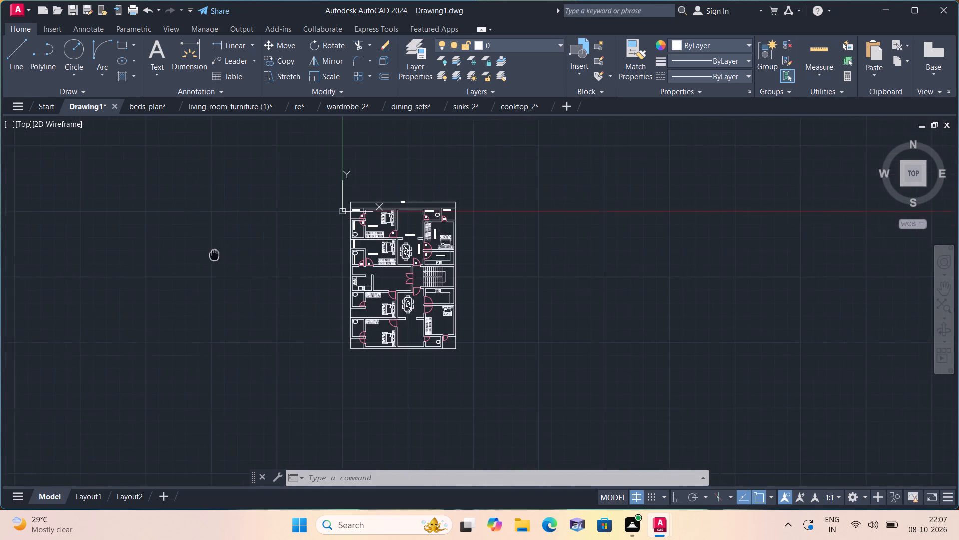
pyautogui.moveTo(264, 265); pyautogui.dragTo(287, 265, button='middle')
pyautogui.scroll(-1, 431, 266)
pyautogui.moveTo(178, 254); pyautogui.dragTo(408, 207, button='middle')
pyautogui.scroll(-3, 434, 201)
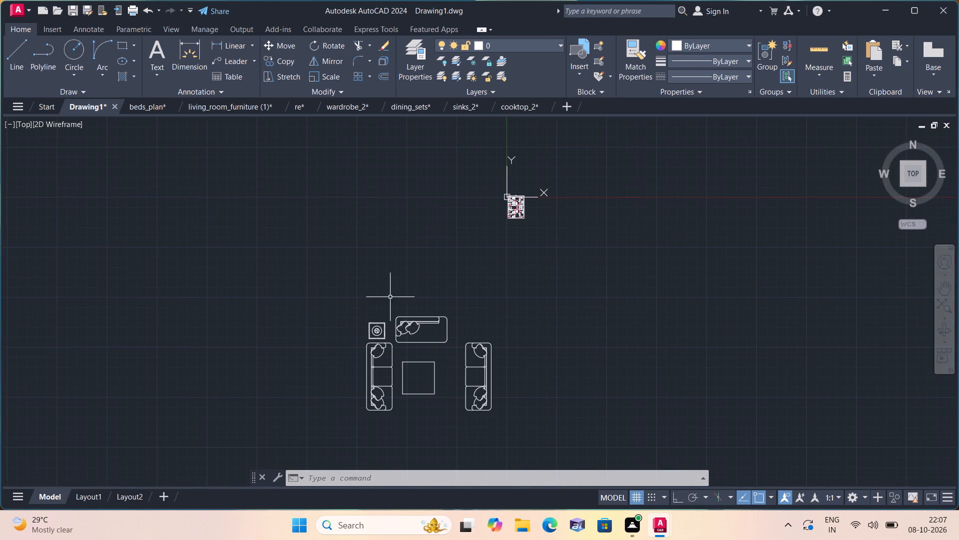
pyautogui.scroll(-1, 328, 310)
pyautogui.moveTo(417, 413); pyautogui.dragTo(526, 320, button='middle')
pyautogui.scroll(-2, 526, 320)
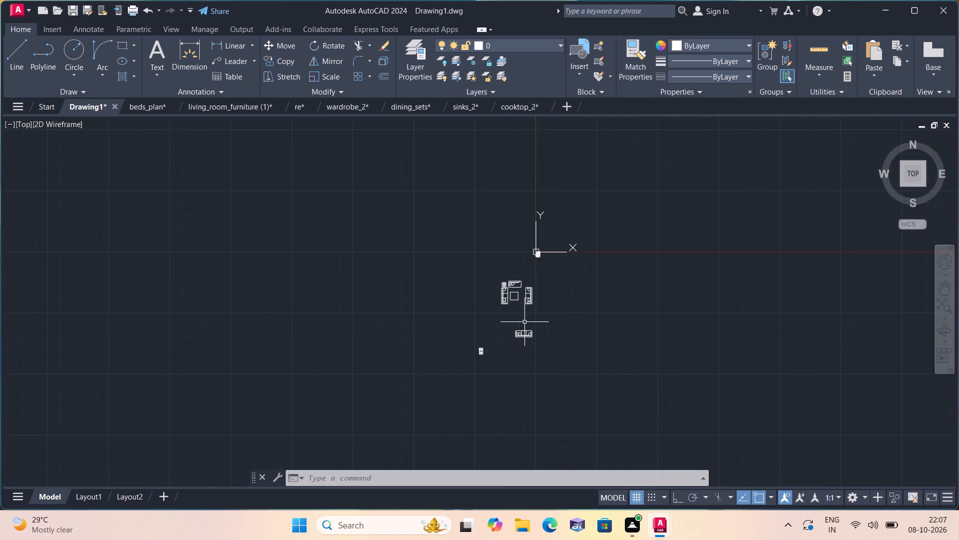
pyautogui.scroll(3, 484, 376)
pyautogui.click(511, 351)
pyautogui.click(436, 211)
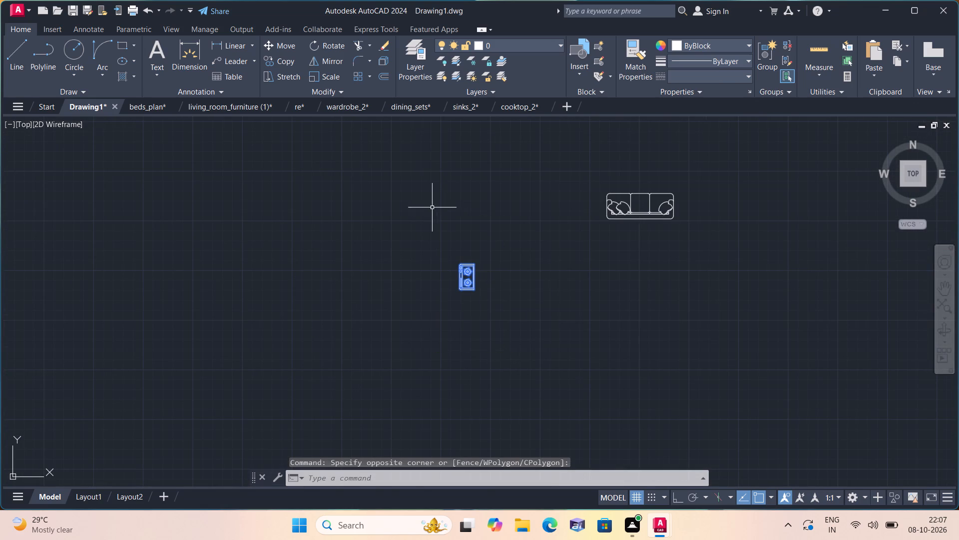
pyautogui.click(284, 45)
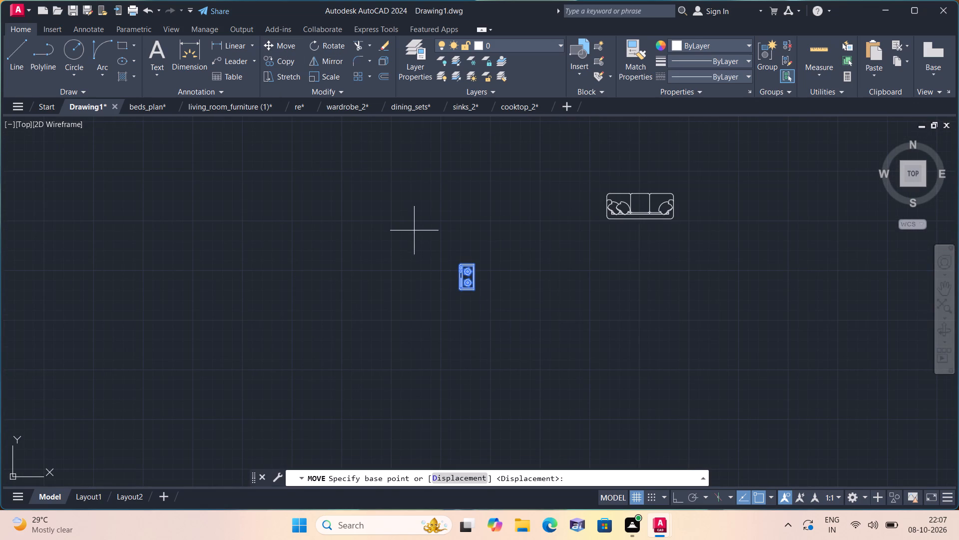
pyautogui.click(477, 276)
pyautogui.scroll(-3, 490, 233)
pyautogui.moveTo(537, 184); pyautogui.dragTo(508, 246, button='middle')
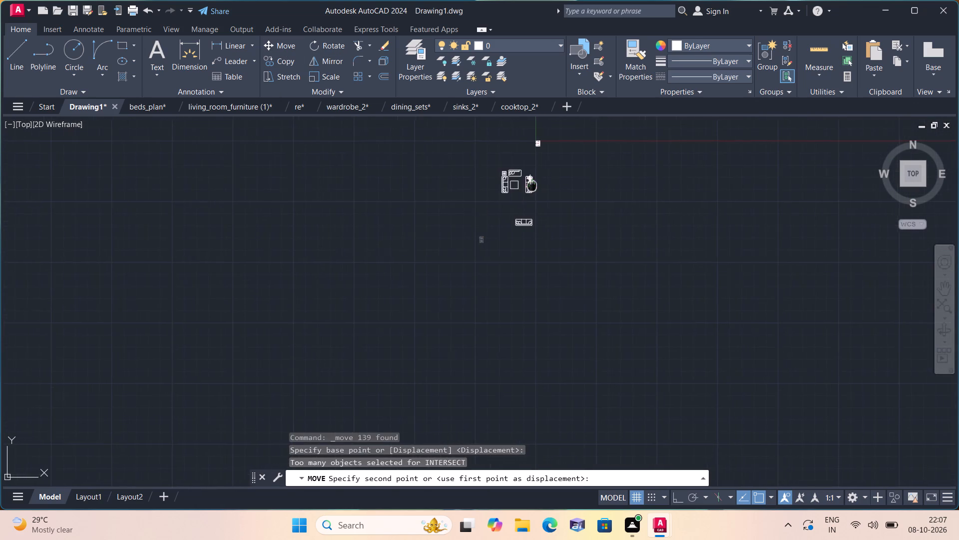
pyautogui.moveTo(508, 246); pyautogui.dragTo(452, 369, button='middle')
pyautogui.scroll(2, 457, 369)
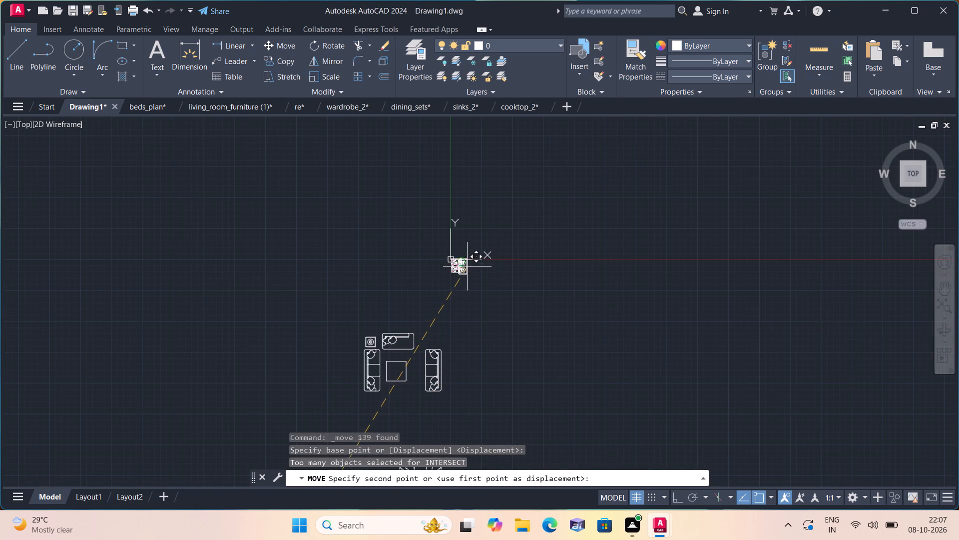
pyautogui.scroll(5, 467, 266)
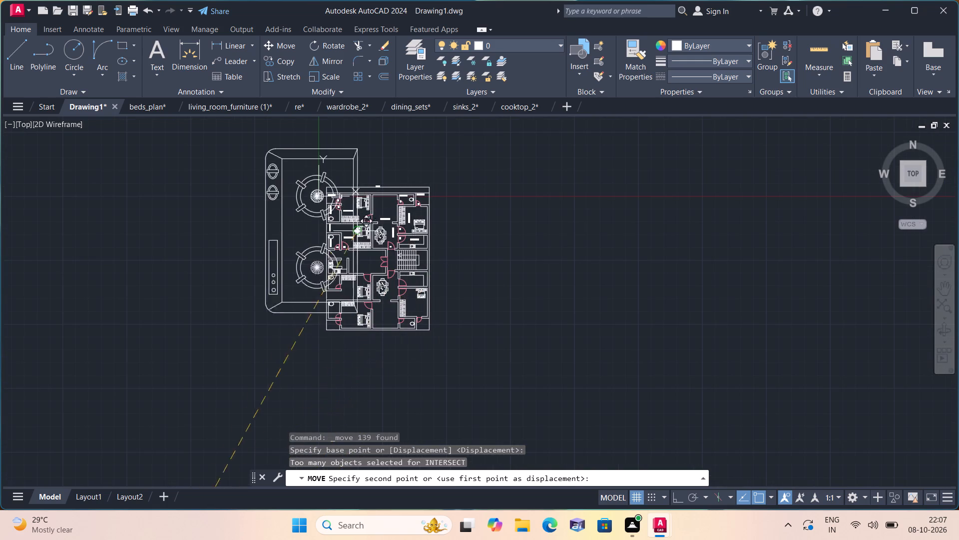
pyautogui.moveTo(336, 222); pyautogui.dragTo(525, 302, button='middle')
pyautogui.click(454, 300)
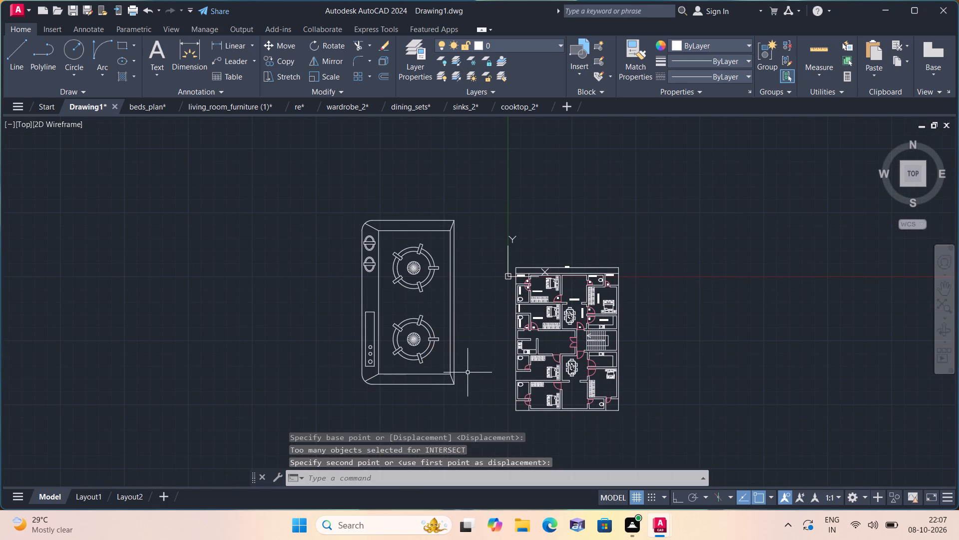
# Scale the large cooktop beside the plan down to a small fraction of its size.
pyautogui.click(470, 386)
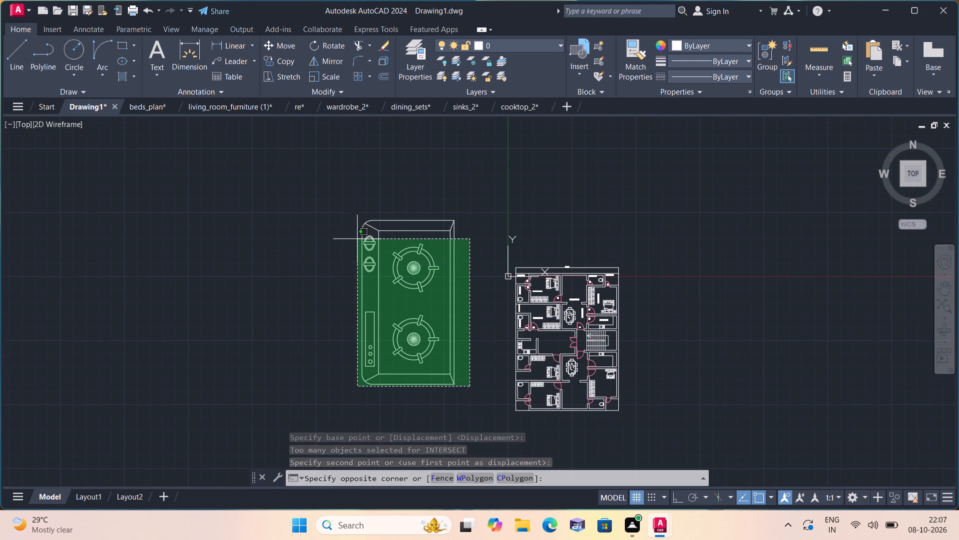
pyautogui.click(346, 211)
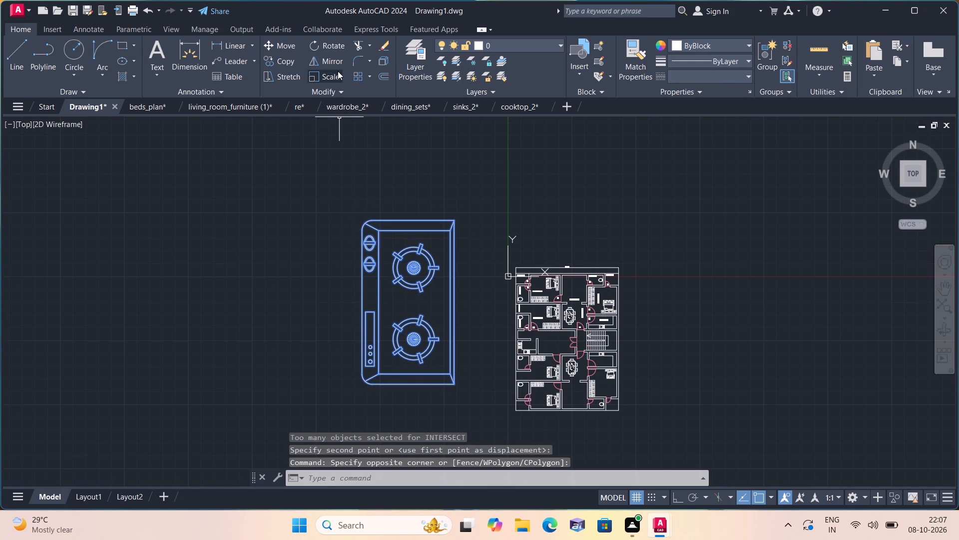
pyautogui.click(329, 76)
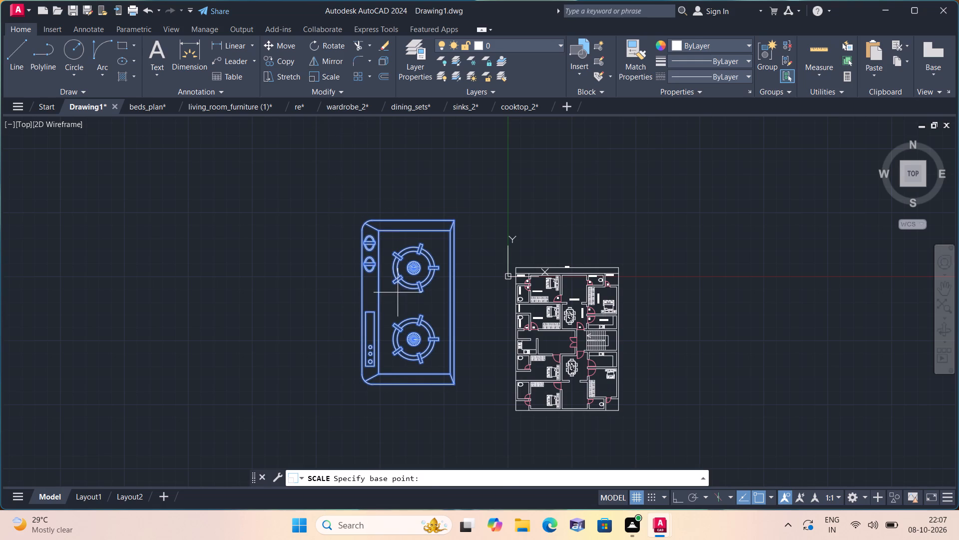
pyautogui.click(404, 303)
pyautogui.scroll(2, 404, 303)
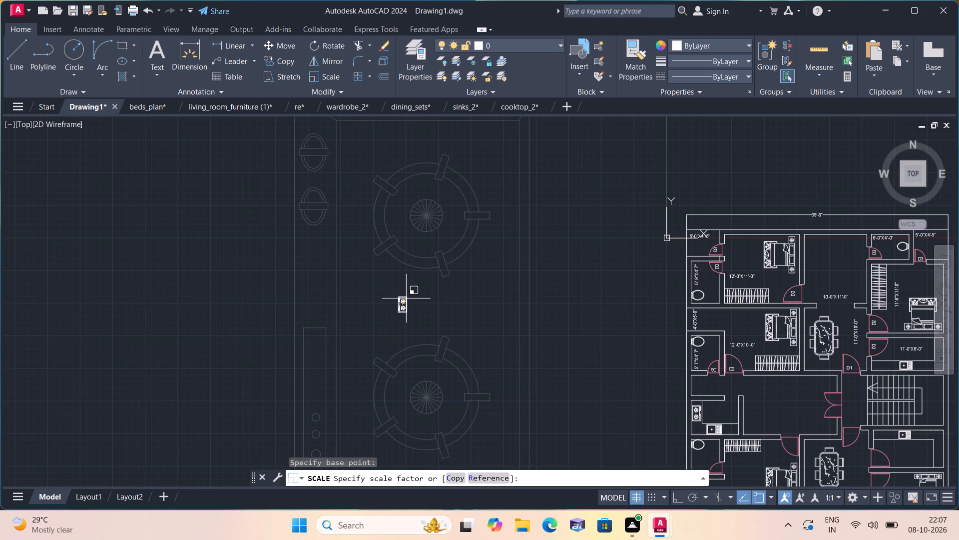
pyautogui.click(408, 296)
# Move the reduced cooktop across the plan to just outside the right exterior wall, level with the 11'-0"X6'-0" kitchen.
pyautogui.click(419, 327)
pyautogui.click(378, 261)
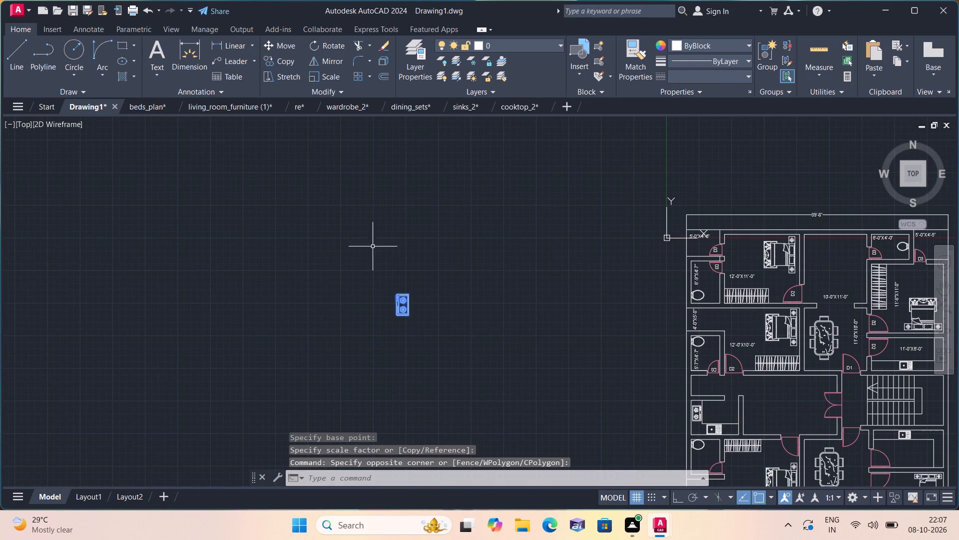
pyautogui.click(287, 40)
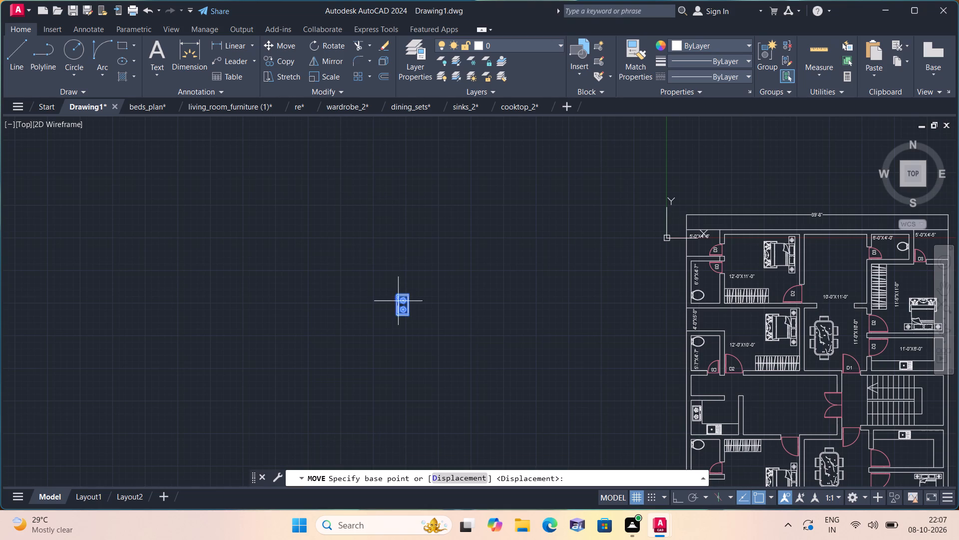
pyautogui.click(403, 298)
pyautogui.scroll(-2, 424, 279)
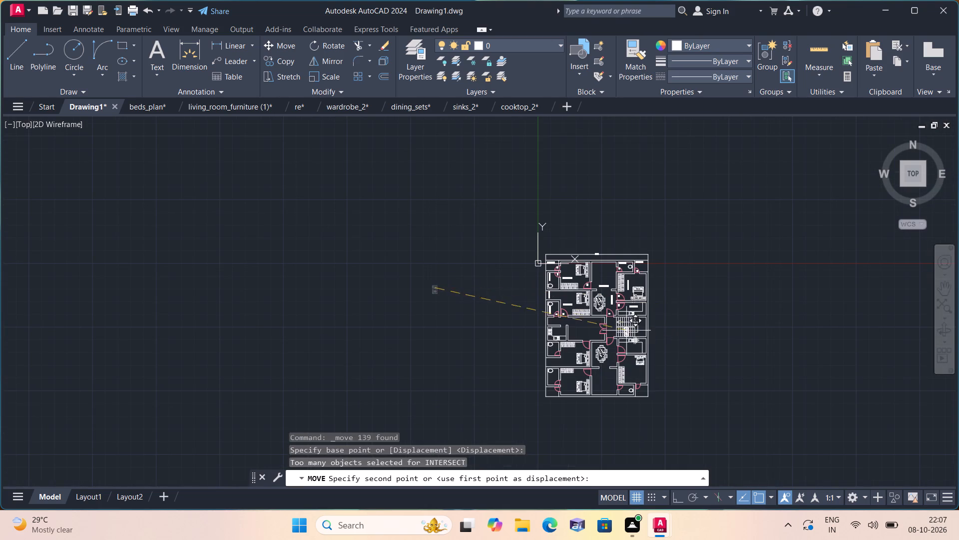
pyautogui.scroll(4, 619, 314)
pyautogui.scroll(-1, 723, 315)
pyautogui.moveTo(722, 315); pyautogui.dragTo(496, 282, button='middle')
pyautogui.scroll(2, 525, 262)
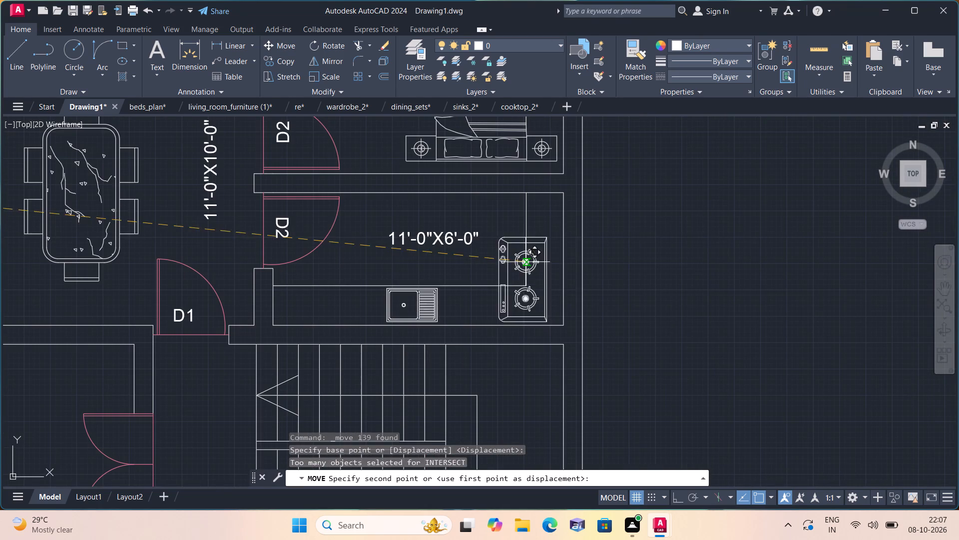
pyautogui.click(708, 247)
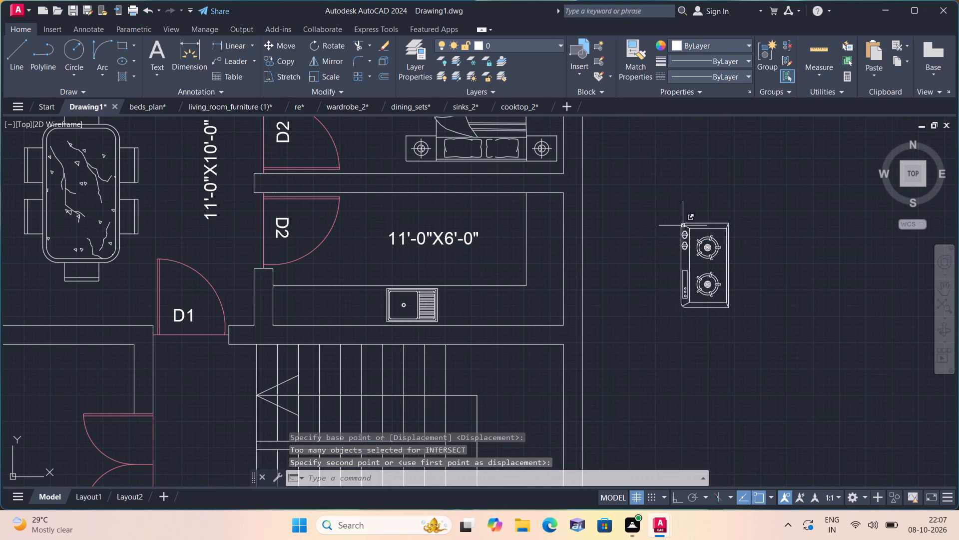
# Scale the cooktop outside the right exterior wall down again so it is much narrower than the kitchen counter depth.
pyautogui.moveTo(662, 208); pyautogui.dragTo(669, 219)
pyautogui.click(752, 339)
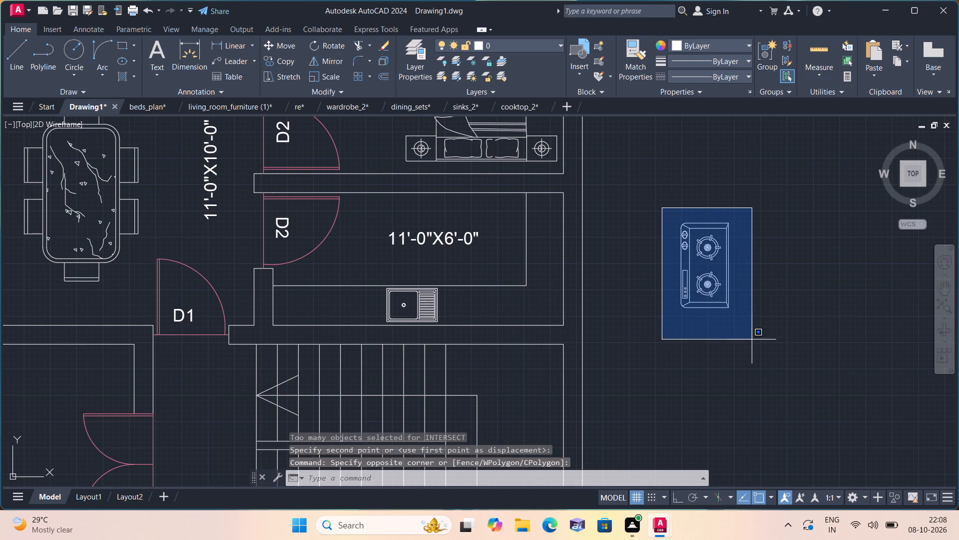
pyautogui.click(328, 74)
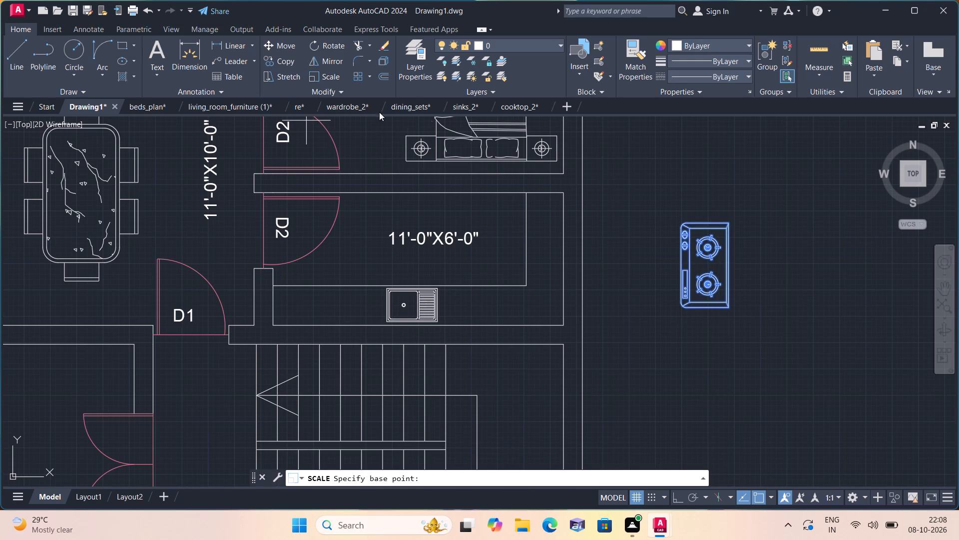
pyautogui.scroll(3, 690, 263)
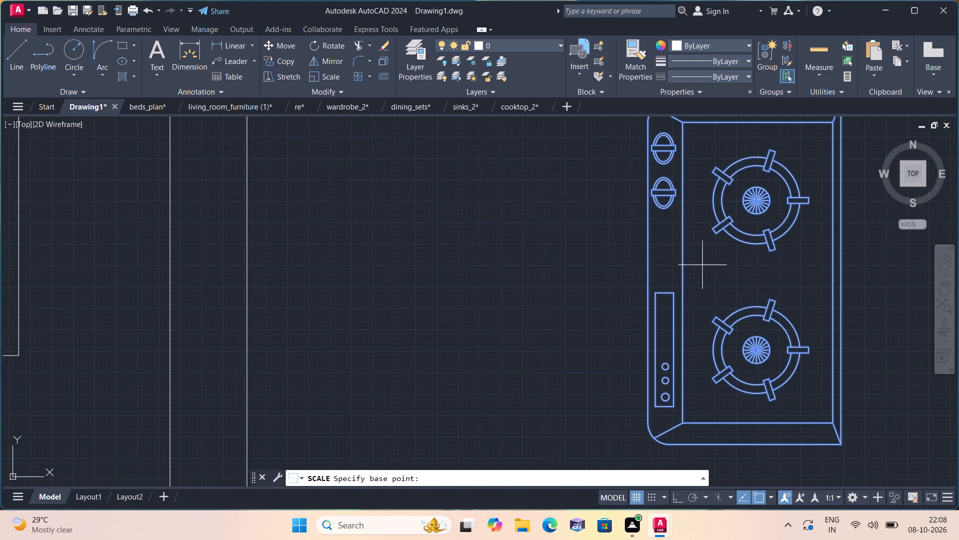
pyautogui.click(705, 264)
pyautogui.click(710, 238)
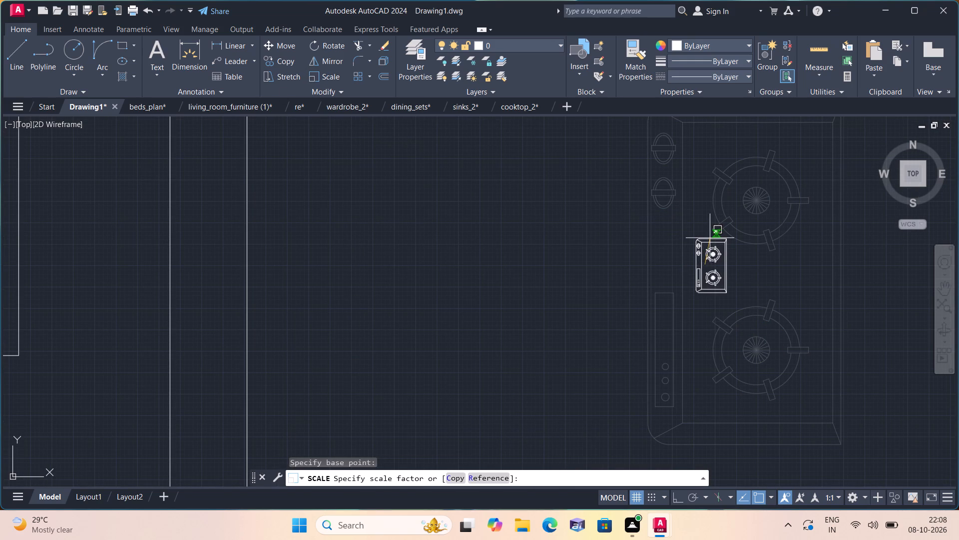
# Move the small cooktop onto the vertical counter along the right wall of the 11'-0"X6'-0" kitchen.
pyautogui.scroll(-2, 710, 238)
pyautogui.click(674, 215)
pyautogui.click(738, 284)
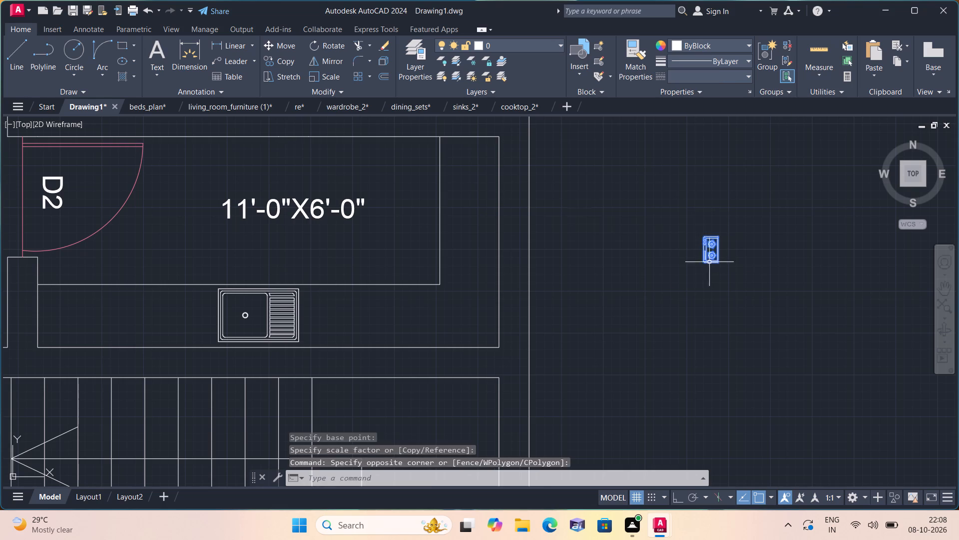
pyautogui.click(291, 44)
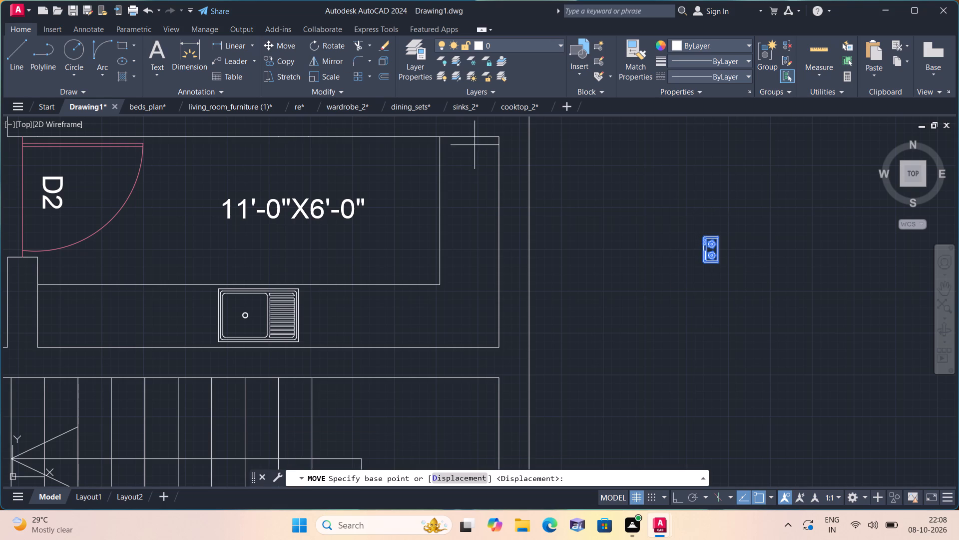
pyautogui.click(708, 247)
pyautogui.scroll(2, 422, 203)
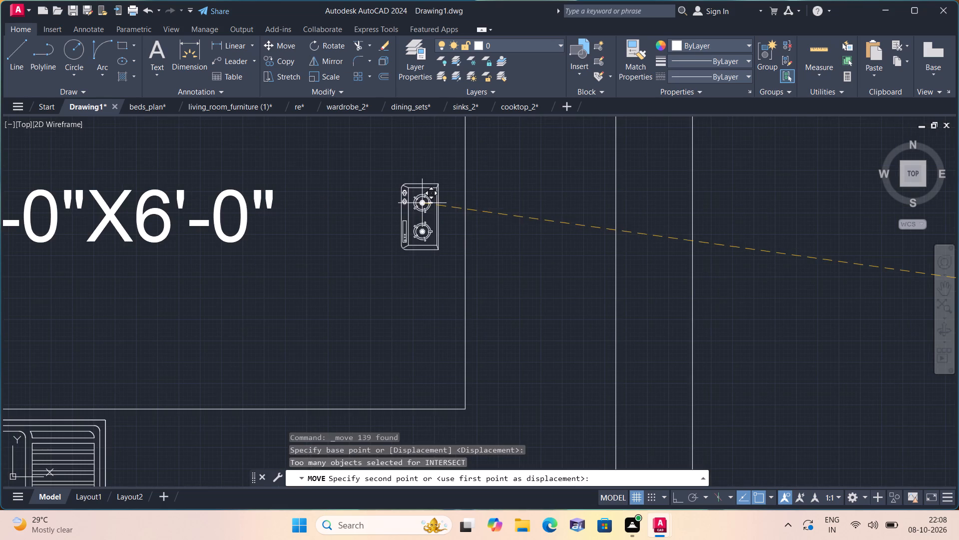
pyautogui.click(526, 209)
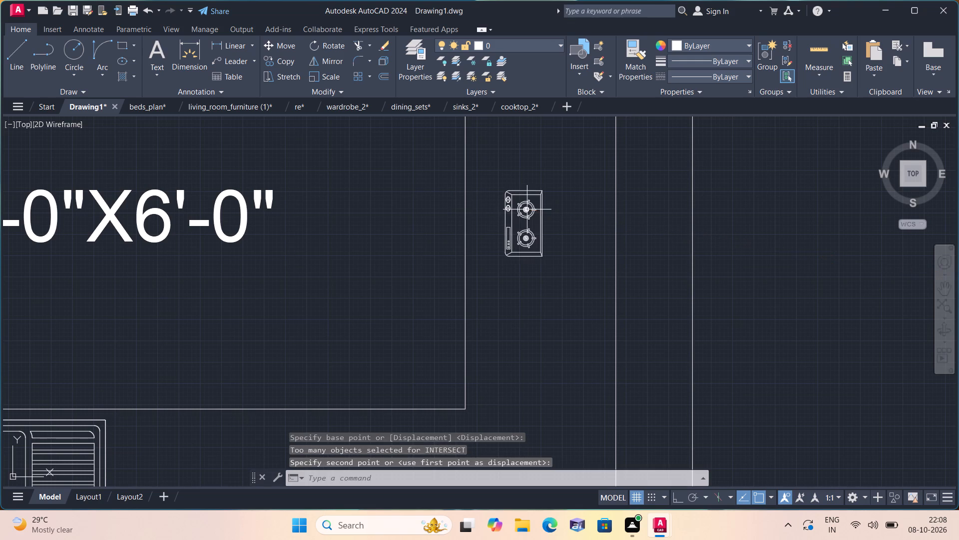
# Copy the cooktop from the 11'-0"X6'-0" kitchen onto the vertical counter of the right-hand kitchen below the staircase.
pyautogui.click(488, 178)
pyautogui.click(556, 265)
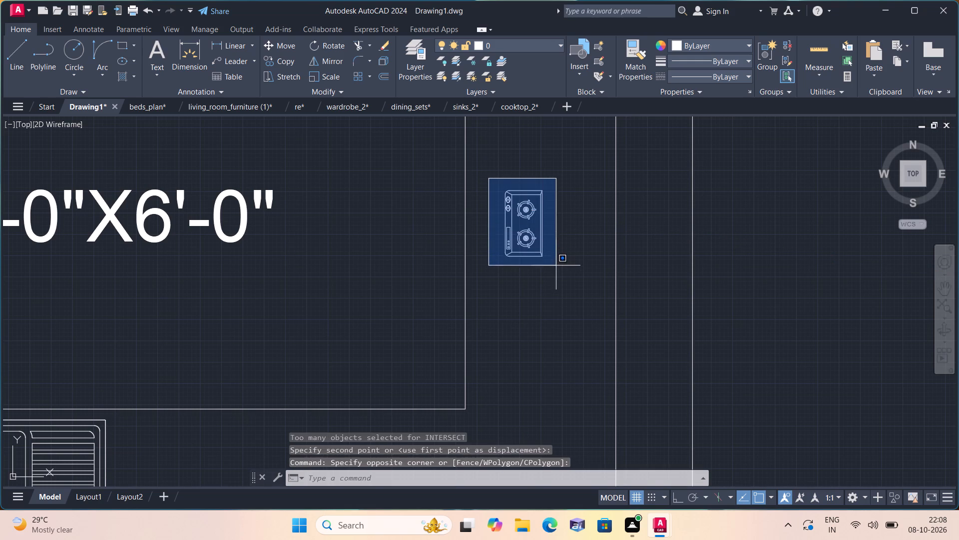
pyautogui.click(286, 62)
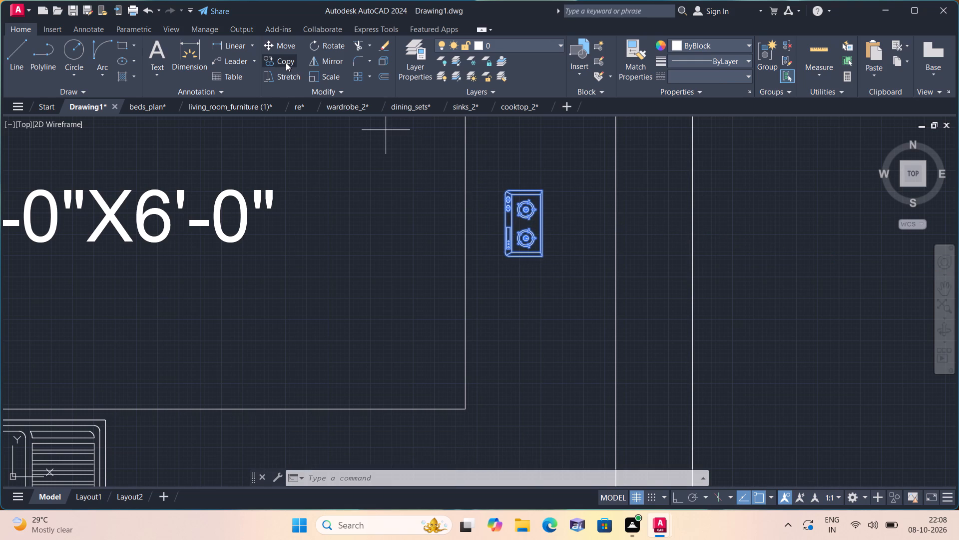
pyautogui.scroll(-1, 388, 147)
pyautogui.click(469, 184)
pyautogui.scroll(-1, 473, 220)
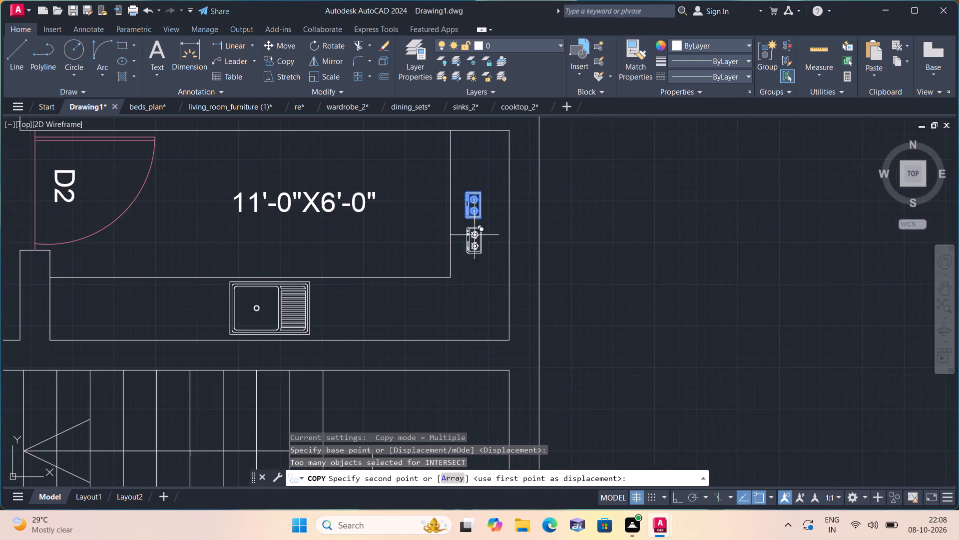
pyautogui.moveTo(473, 267); pyautogui.dragTo(479, 176, button='middle')
pyautogui.scroll(-1, 473, 269)
pyautogui.moveTo(468, 298); pyautogui.dragTo(489, 202, button='middle')
pyautogui.moveTo(483, 342); pyautogui.dragTo(486, 226, button='middle')
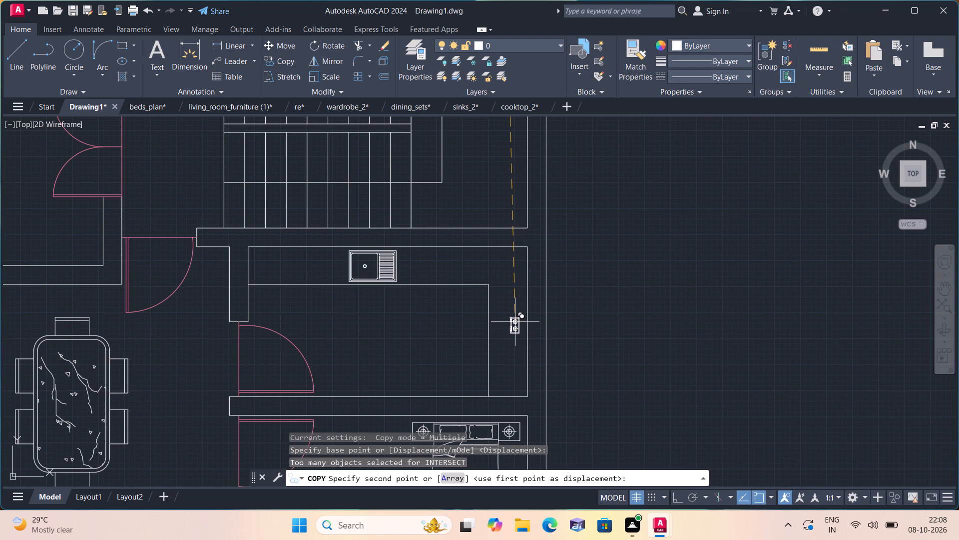
pyautogui.click(501, 319)
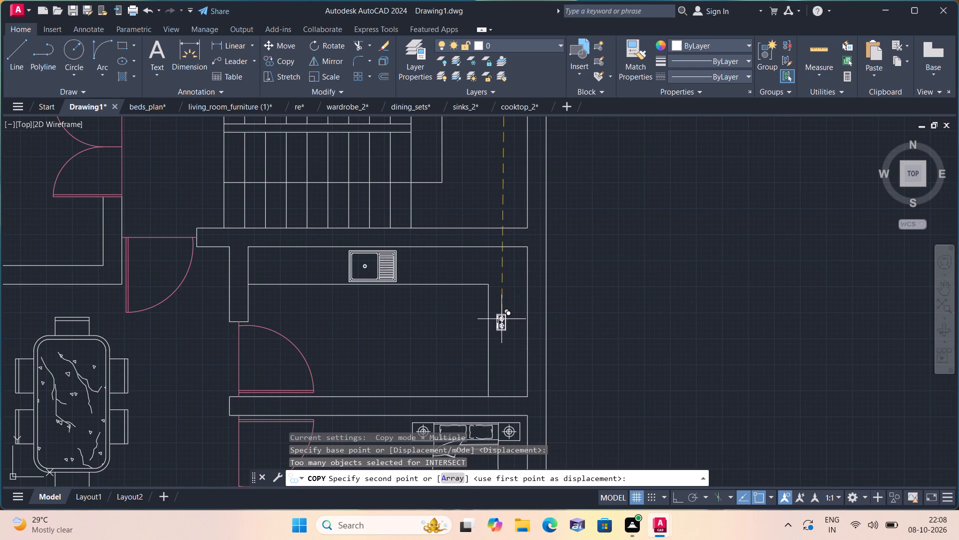
pyautogui.press('Escape')
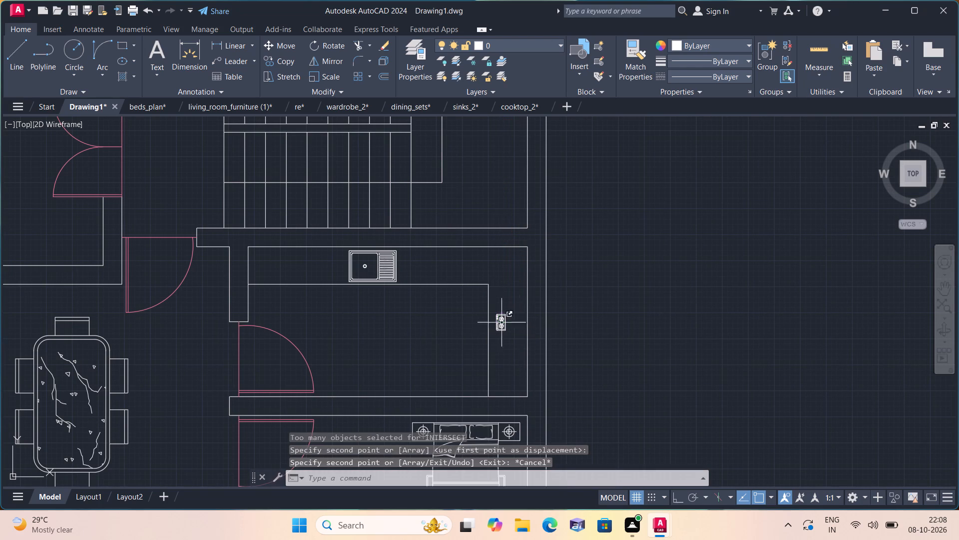
# Scale up the cooktop on the vertical counter of the kitchen below the staircase to about half the counter depth.
pyautogui.scroll(4, 500, 333)
pyautogui.moveTo(554, 342); pyautogui.dragTo(552, 335)
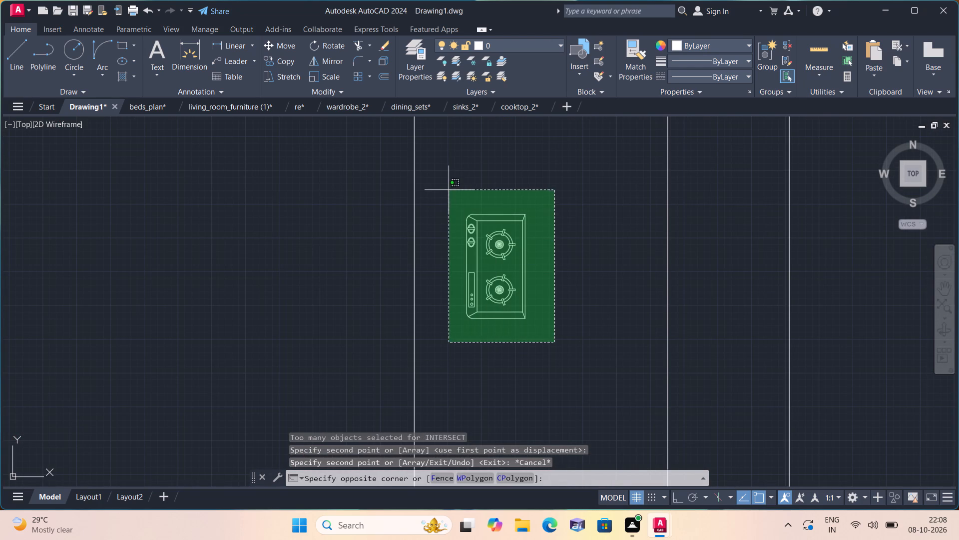
pyautogui.click(449, 190)
pyautogui.click(333, 76)
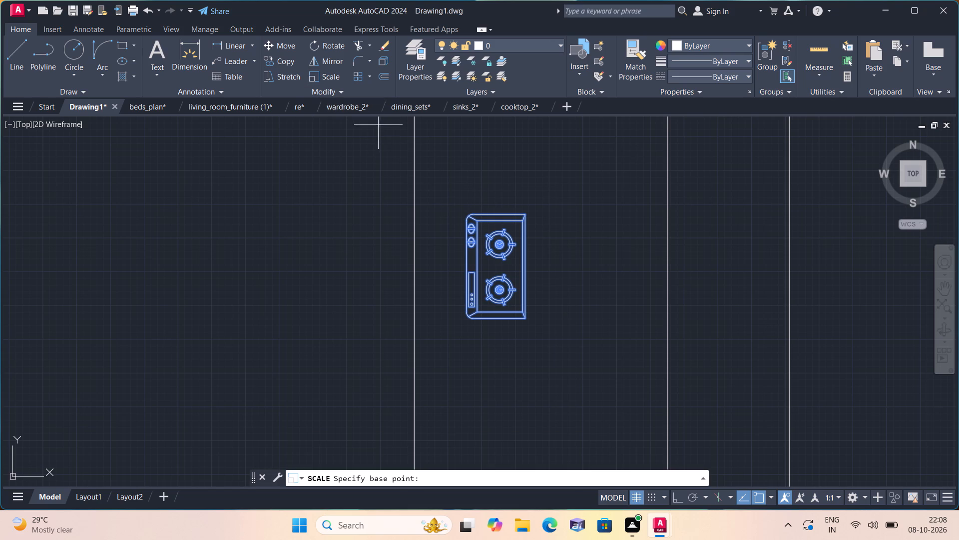
pyautogui.click(498, 259)
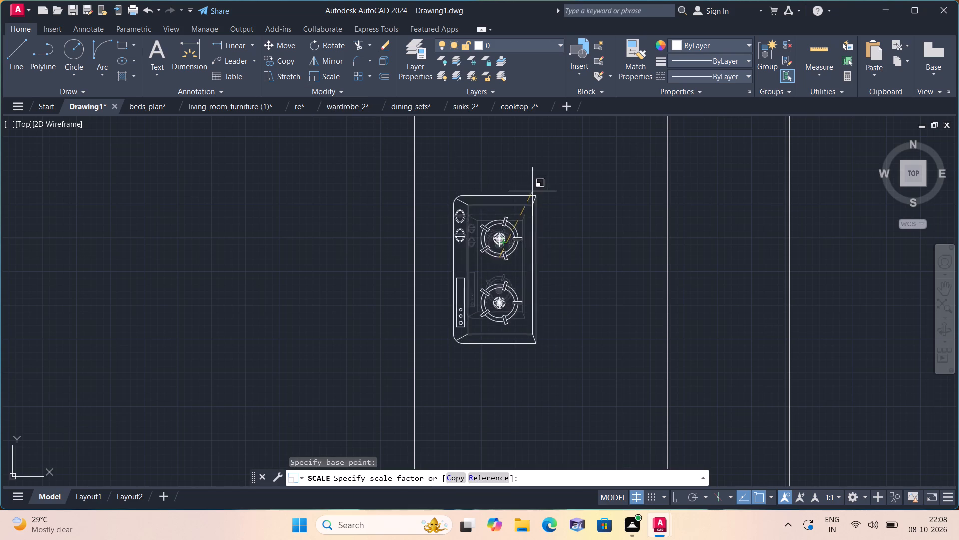
pyautogui.scroll(-1, 548, 167)
pyautogui.click(549, 163)
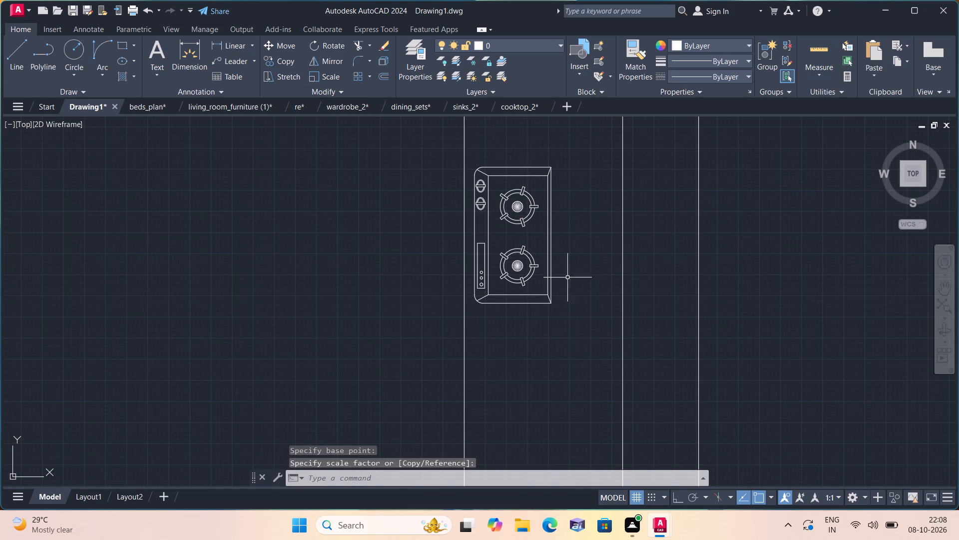
# Move the enlarged cooktop slightly toward the right wall so it sits midway across the vertical counter below the staircase.
pyautogui.click(559, 317)
pyautogui.scroll(2, 480, 192)
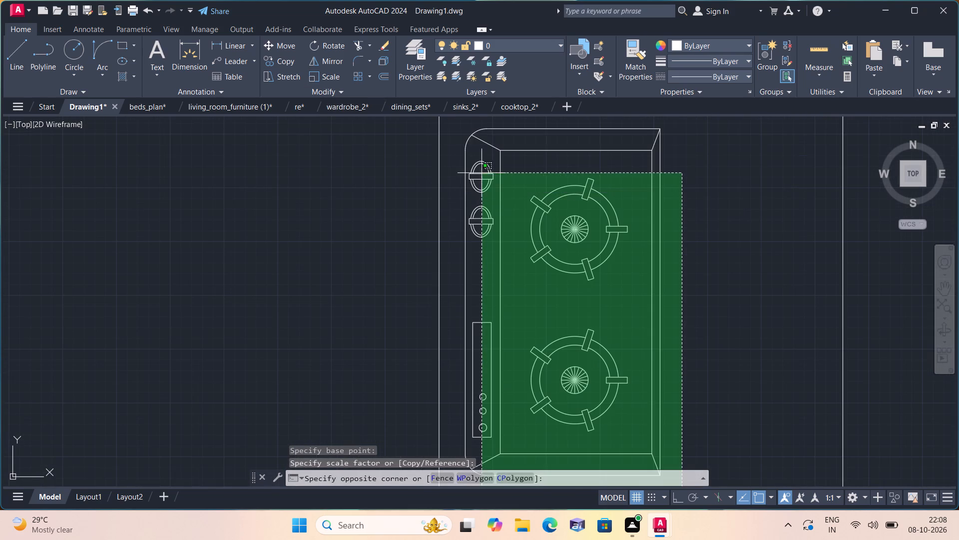
pyautogui.click(462, 122)
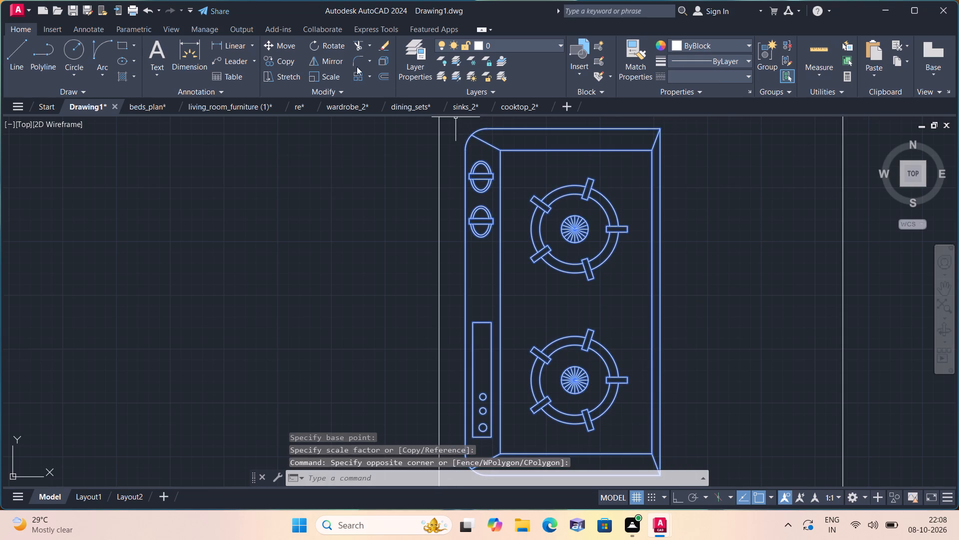
pyautogui.click(289, 44)
pyautogui.scroll(-2, 289, 44)
pyautogui.moveTo(331, 180); pyautogui.dragTo(338, 244, button='middle')
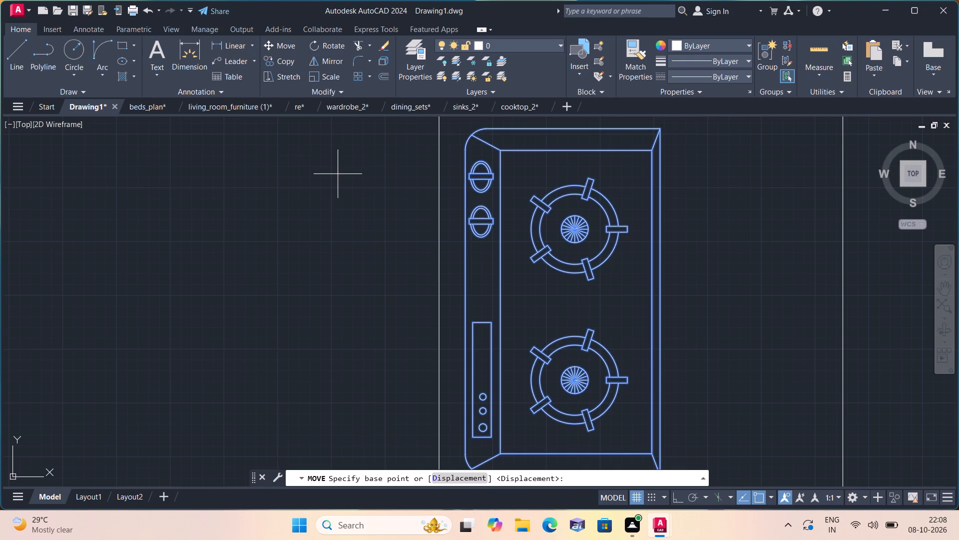
pyautogui.moveTo(338, 244); pyautogui.dragTo(348, 326, button='middle')
pyautogui.scroll(-2, 349, 338)
pyautogui.click(451, 378)
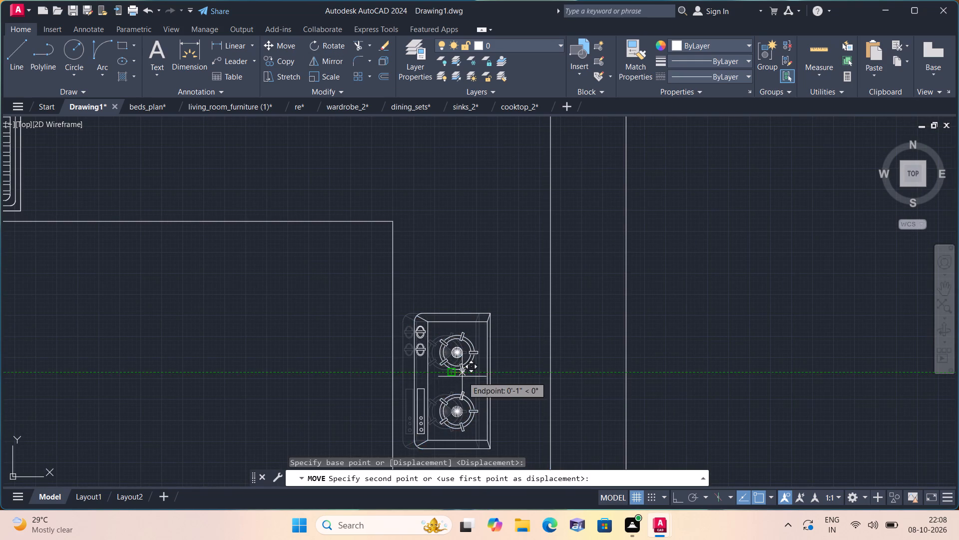
pyautogui.click(487, 374)
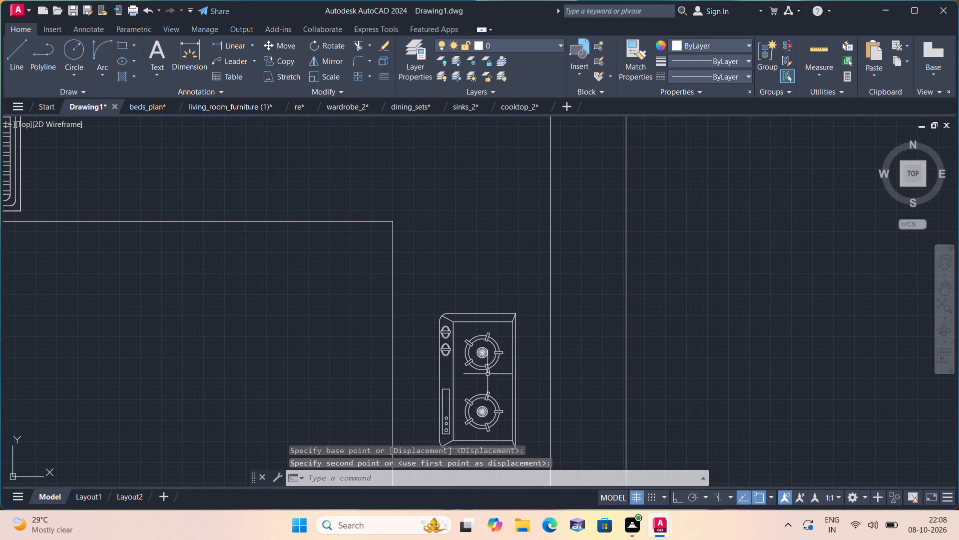
# Scale up the cooktop in the kitchen below the staircase again to about three-quarters of the counter depth.
pyautogui.moveTo(481, 376); pyautogui.dragTo(481, 293, button='middle')
pyautogui.click(528, 390)
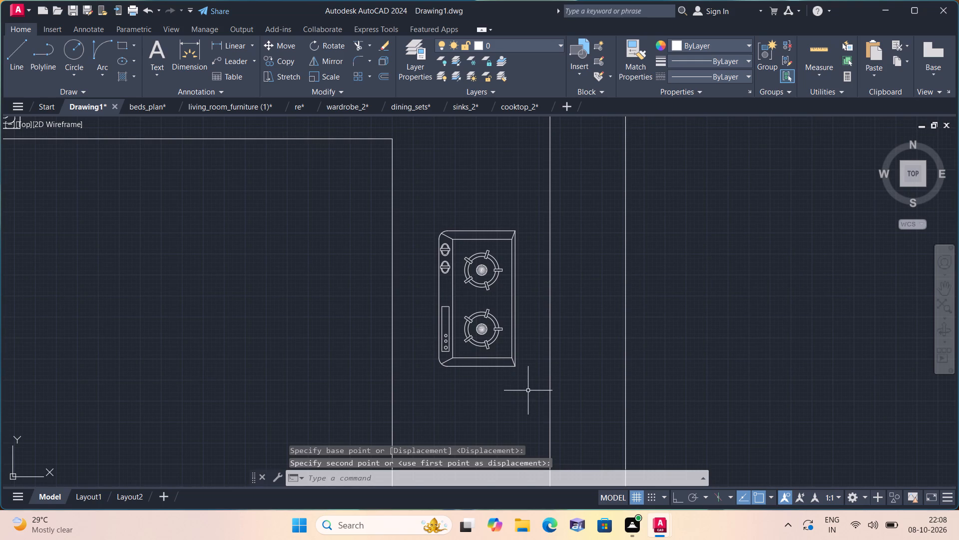
pyautogui.click(423, 198)
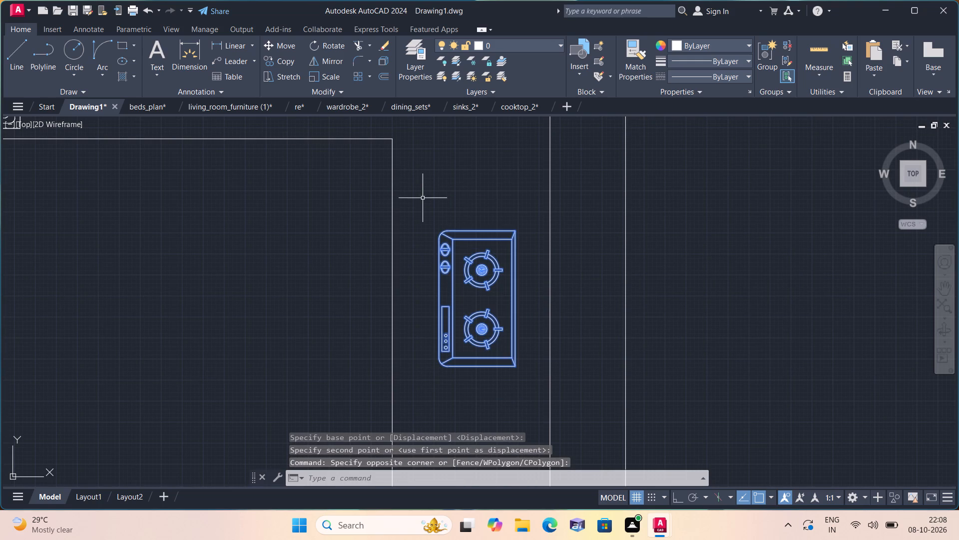
pyautogui.click(336, 75)
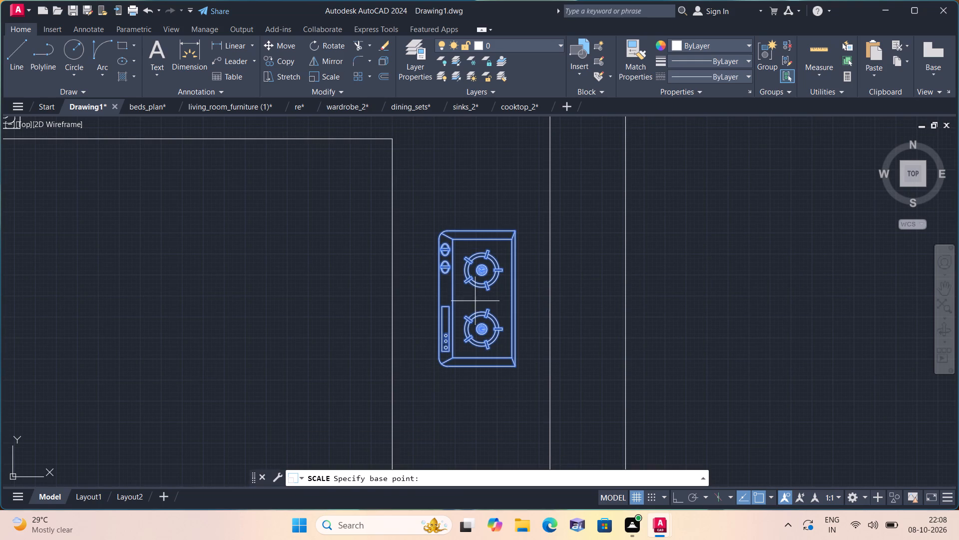
pyautogui.click(485, 302)
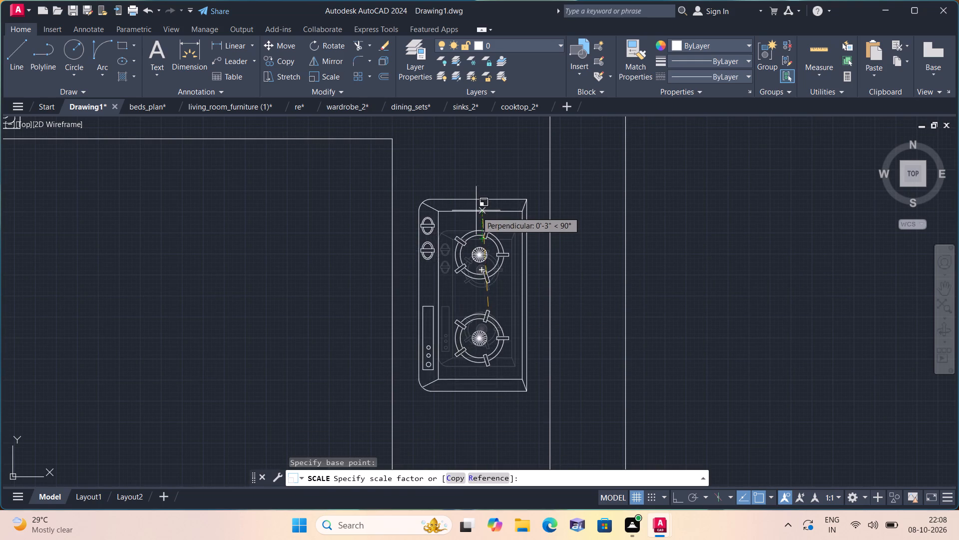
pyautogui.click(476, 197)
pyautogui.moveTo(476, 197); pyautogui.dragTo(496, 334, button='middle')
pyautogui.scroll(-2, 507, 366)
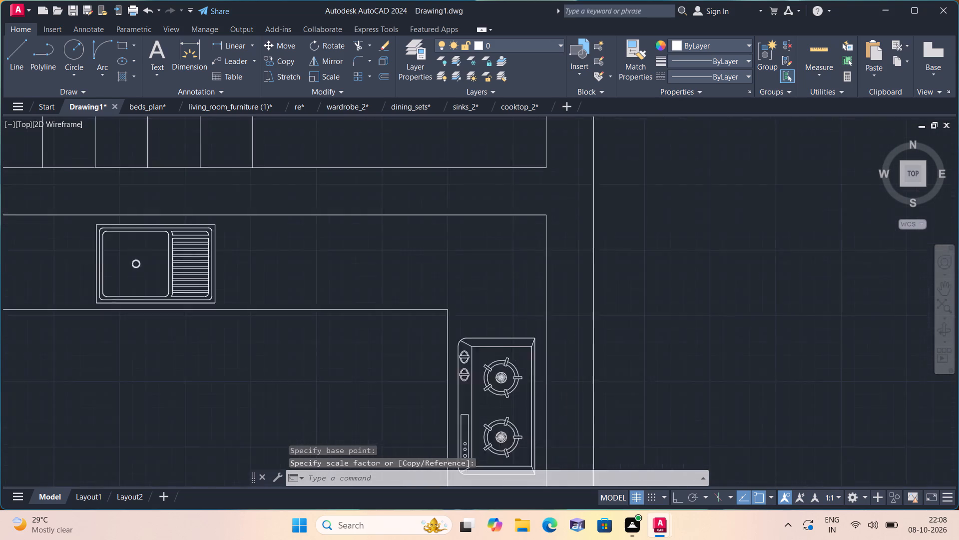
# Move the small cooktop in the 11'-0"X6'-0" kitchen slightly right, to the middle of its vertical counter.
pyautogui.scroll(-2, 508, 366)
pyautogui.moveTo(494, 282); pyautogui.dragTo(516, 435, button='middle')
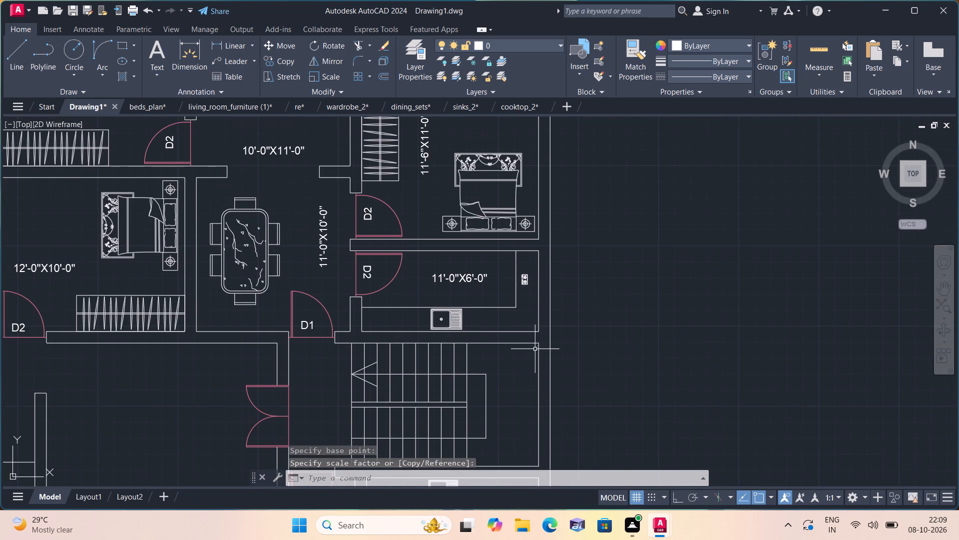
pyautogui.scroll(4, 506, 274)
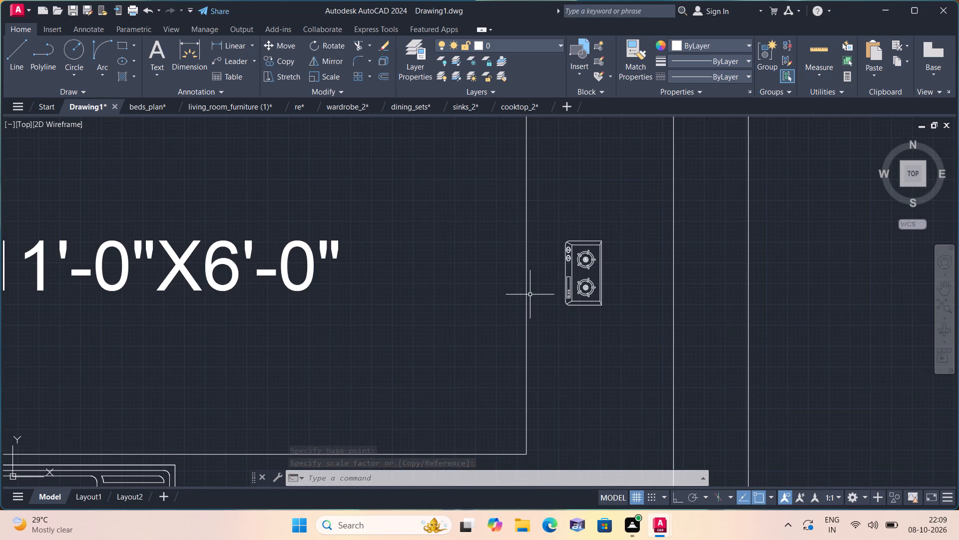
pyautogui.scroll(1, 576, 299)
pyautogui.click(629, 319)
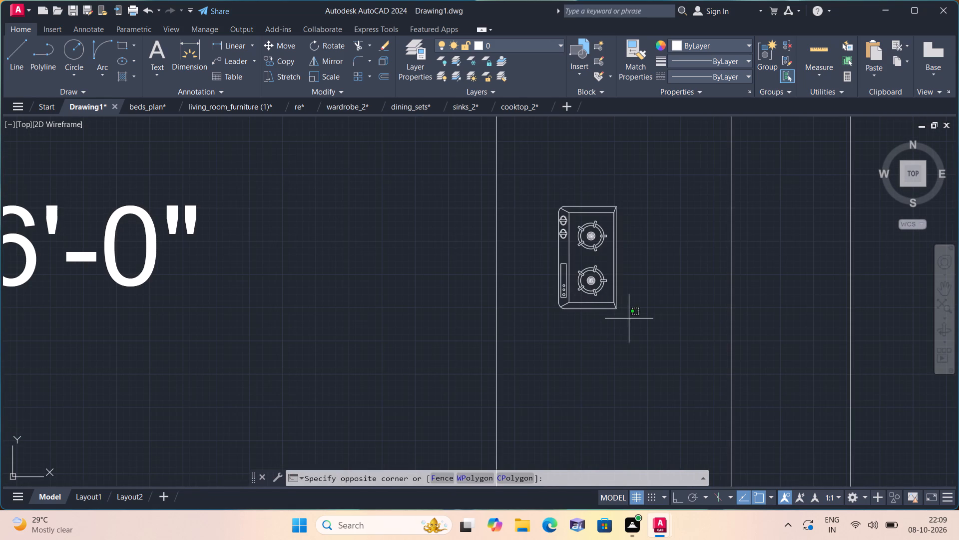
pyautogui.click(524, 178)
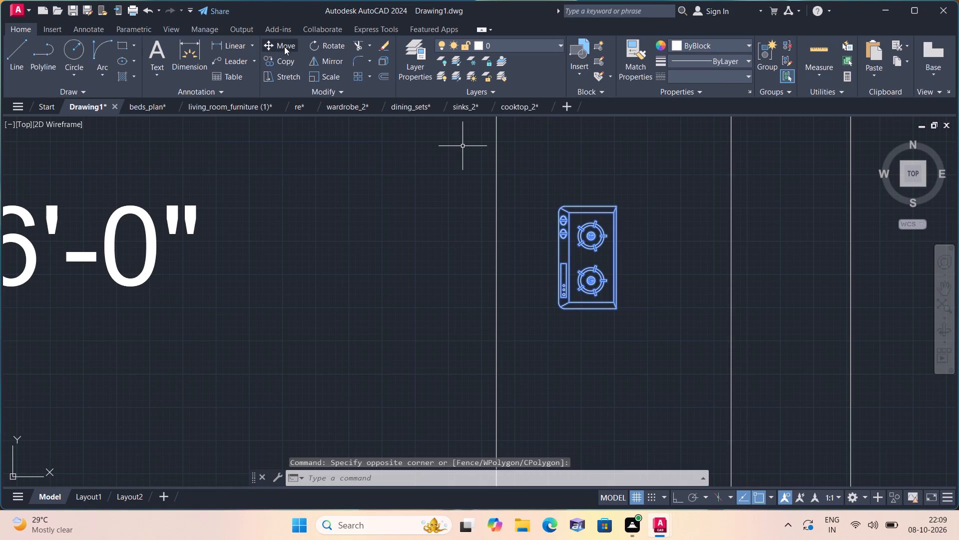
pyautogui.click(284, 46)
pyautogui.click(587, 259)
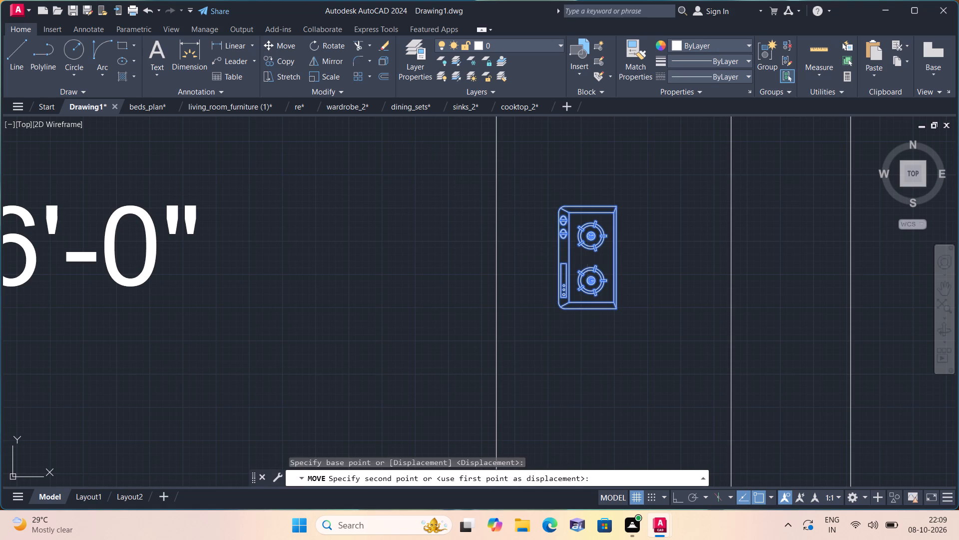
pyautogui.click(609, 265)
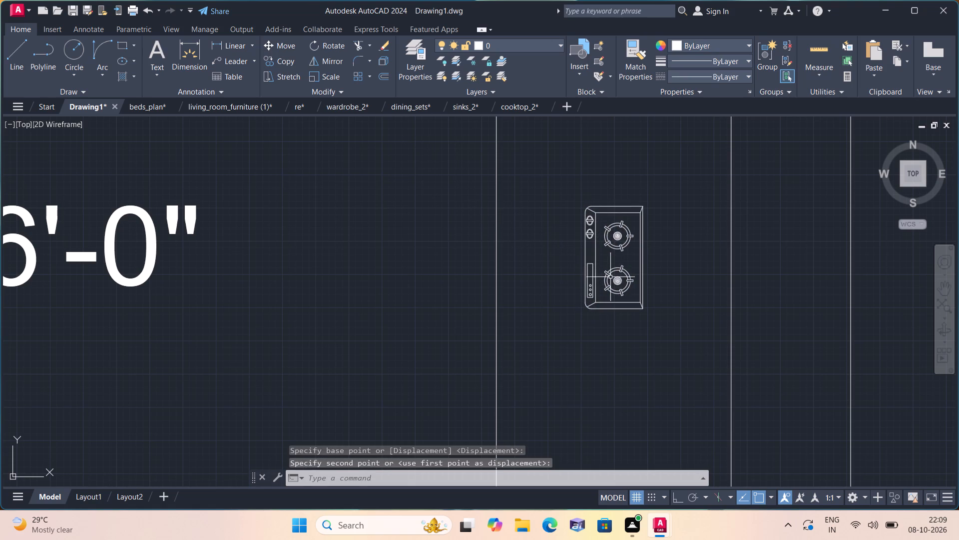
# Scale up the cooktop in the 11'-0"X6'-0" kitchen until it nearly fills the depth of the vertical counter.
pyautogui.click(660, 330)
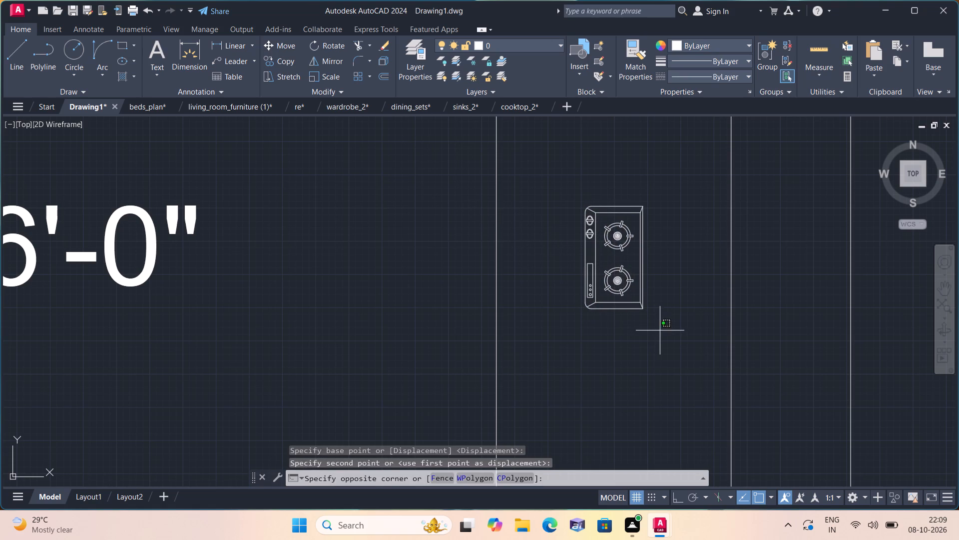
pyautogui.click(539, 159)
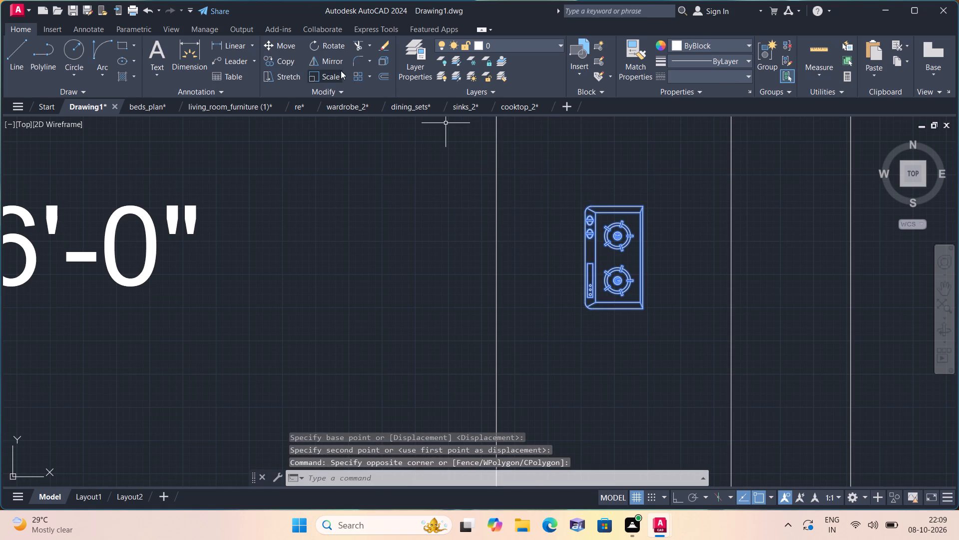
pyautogui.click(336, 76)
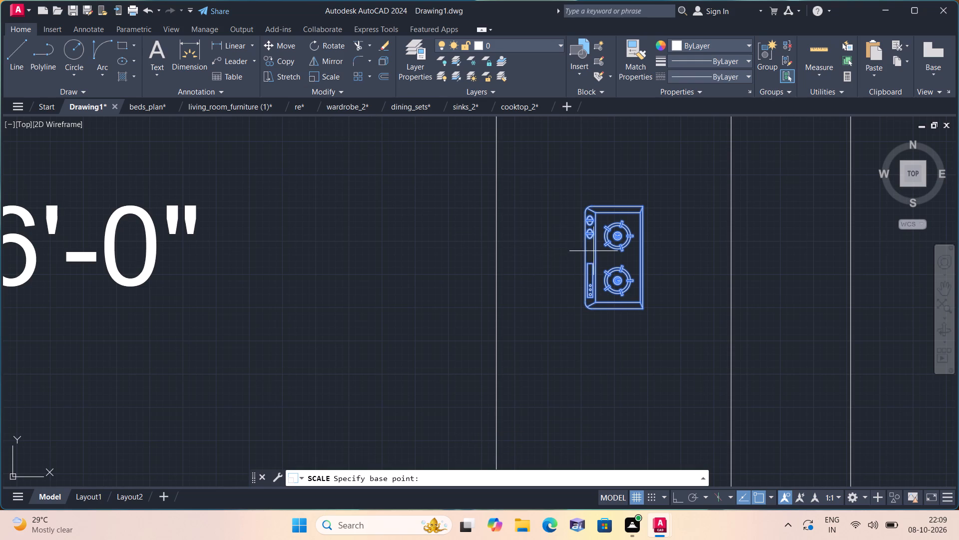
pyautogui.click(611, 256)
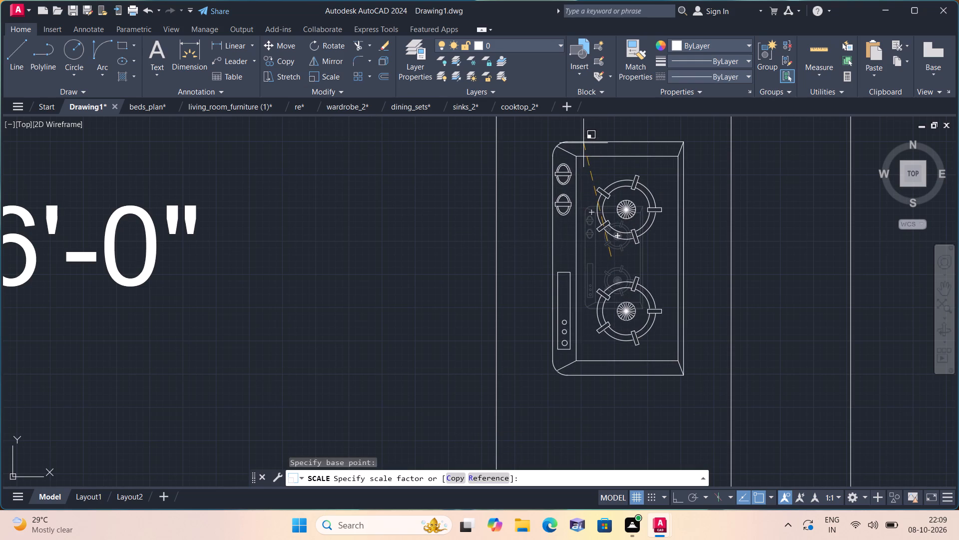
pyautogui.moveTo(583, 143); pyautogui.dragTo(620, 260, button='middle')
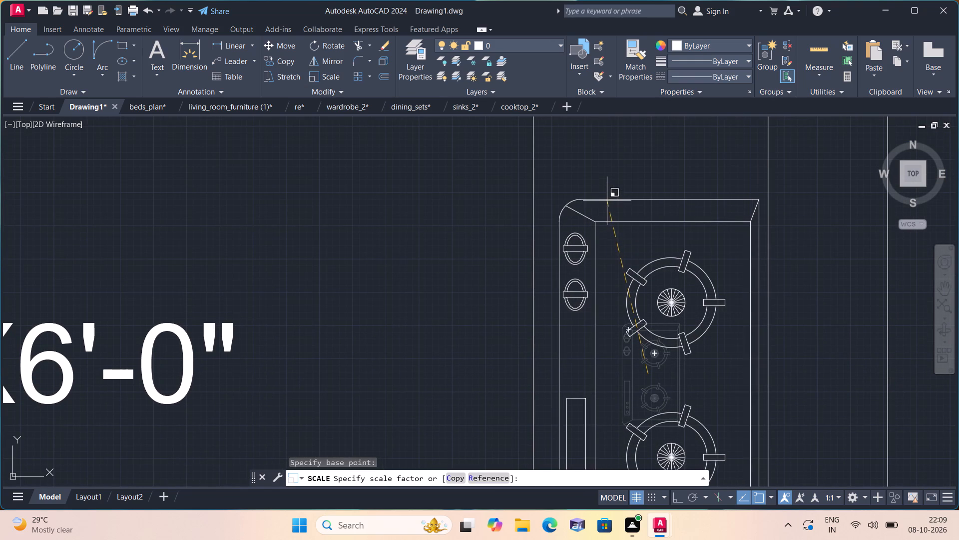
pyautogui.click(607, 201)
pyautogui.scroll(-1, 607, 205)
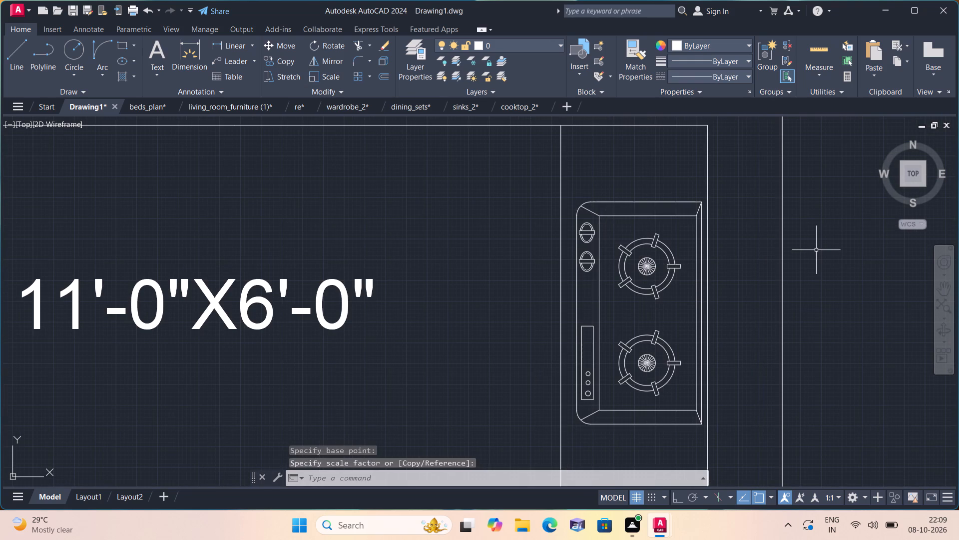
# Review the cooktops in both right-hand kitchens and the furniture layout across the whole floor plan.
pyautogui.moveTo(777, 242); pyautogui.dragTo(674, 199, button='middle')
pyautogui.scroll(-1, 649, 203)
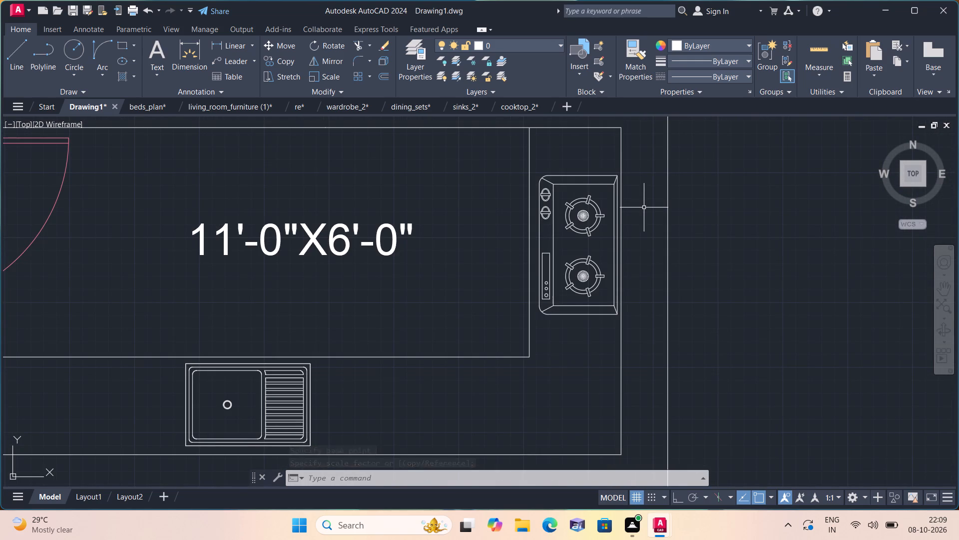
pyautogui.scroll(-1, 598, 226)
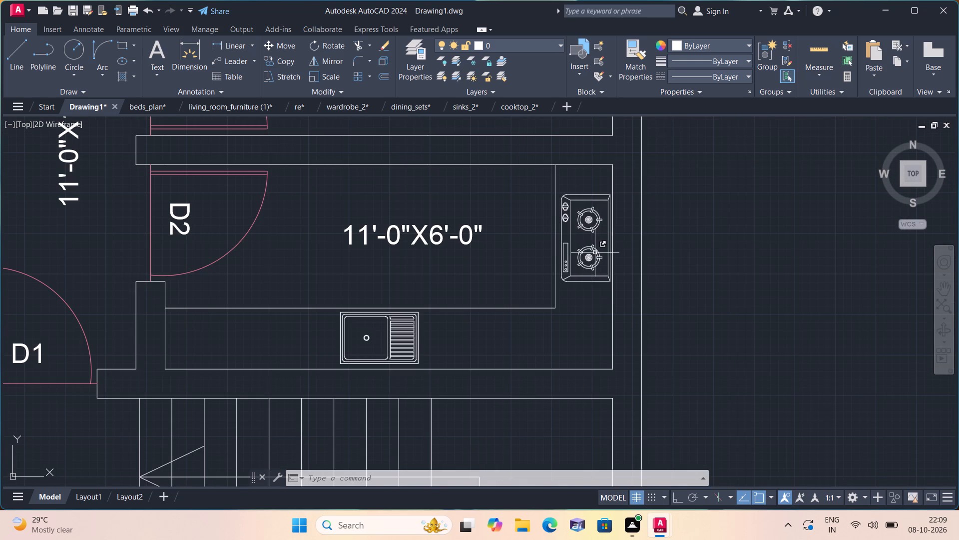
pyautogui.moveTo(593, 252); pyautogui.dragTo(614, 216, button='middle')
pyautogui.scroll(-1, 614, 216)
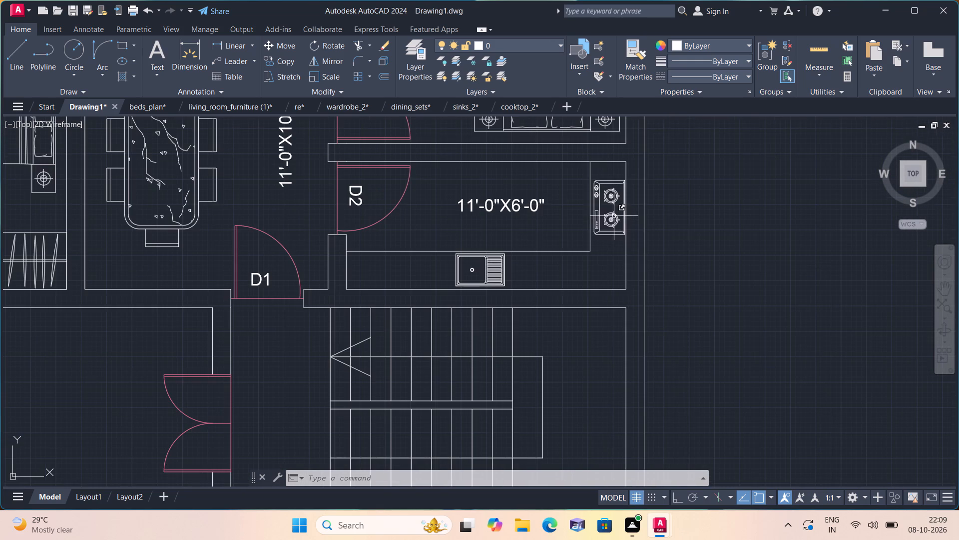
pyautogui.moveTo(624, 261); pyautogui.dragTo(636, 196, button='middle')
pyautogui.scroll(-1, 622, 245)
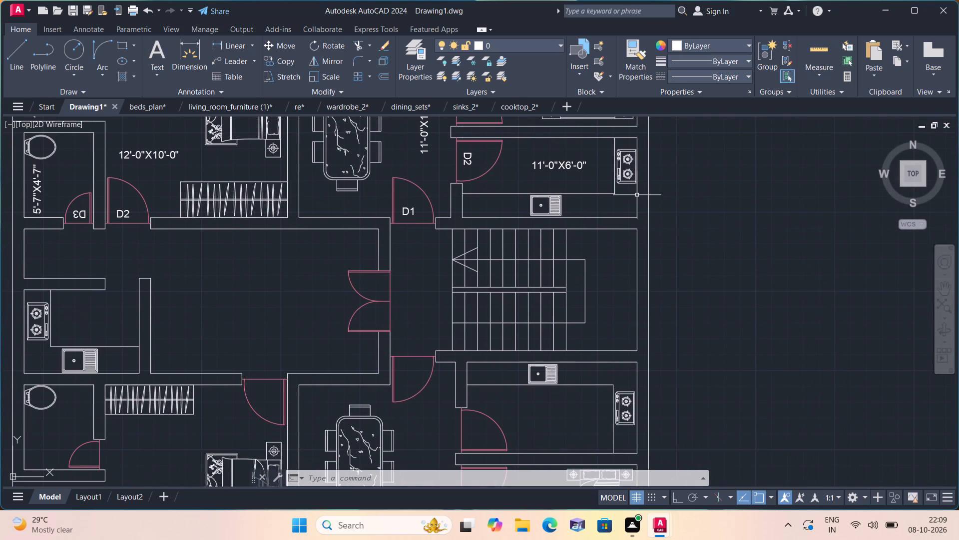
pyautogui.moveTo(585, 266); pyautogui.dragTo(627, 225, button='middle')
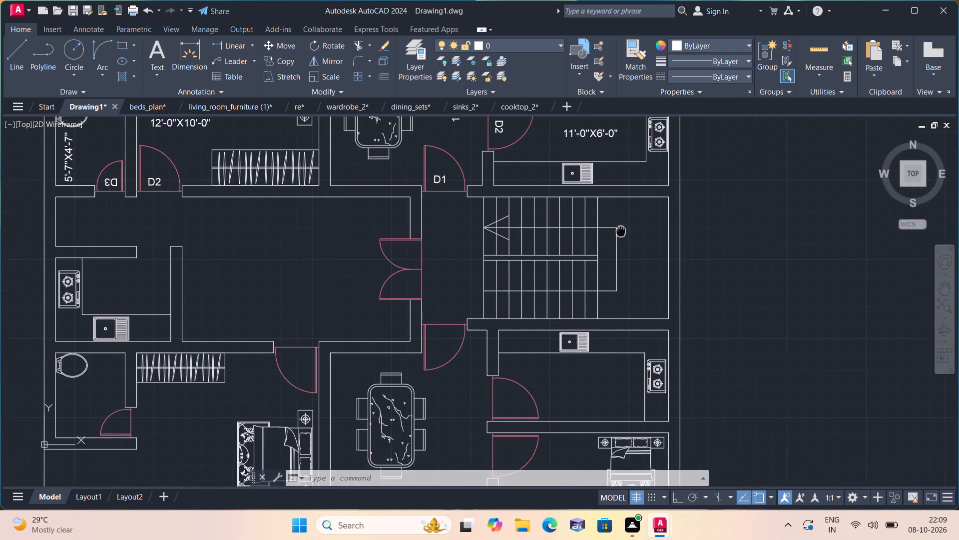
pyautogui.moveTo(627, 225); pyautogui.dragTo(629, 224, button='middle')
pyautogui.scroll(-1, 629, 224)
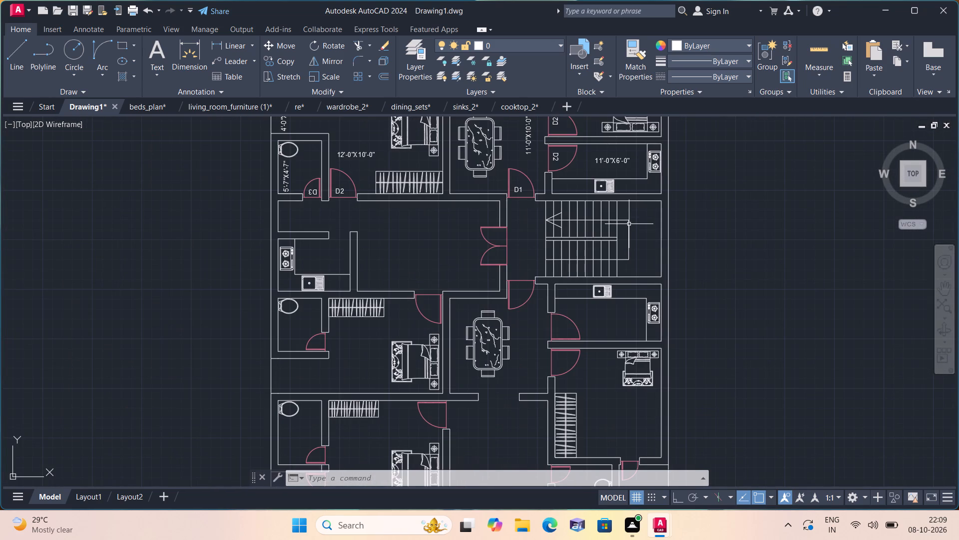
pyautogui.scroll(-1, 629, 224)
pyautogui.moveTo(637, 224); pyautogui.dragTo(635, 225, button='middle')
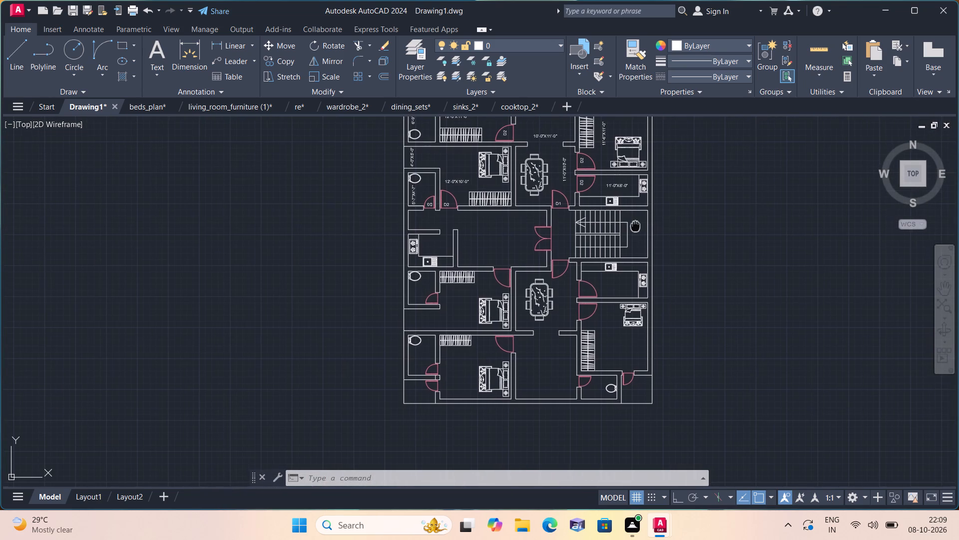
pyautogui.moveTo(635, 225); pyautogui.dragTo(546, 224, button='middle')
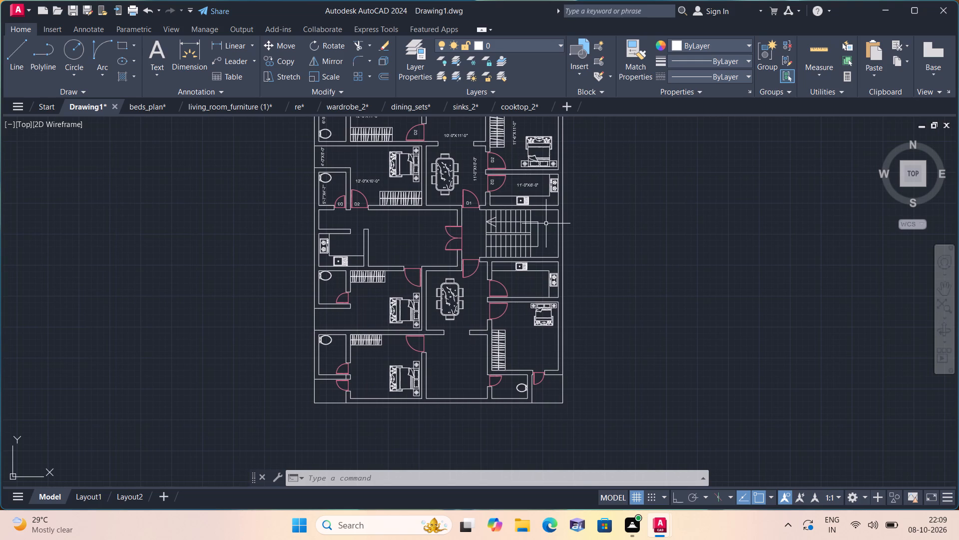
pyautogui.scroll(-4, 546, 223)
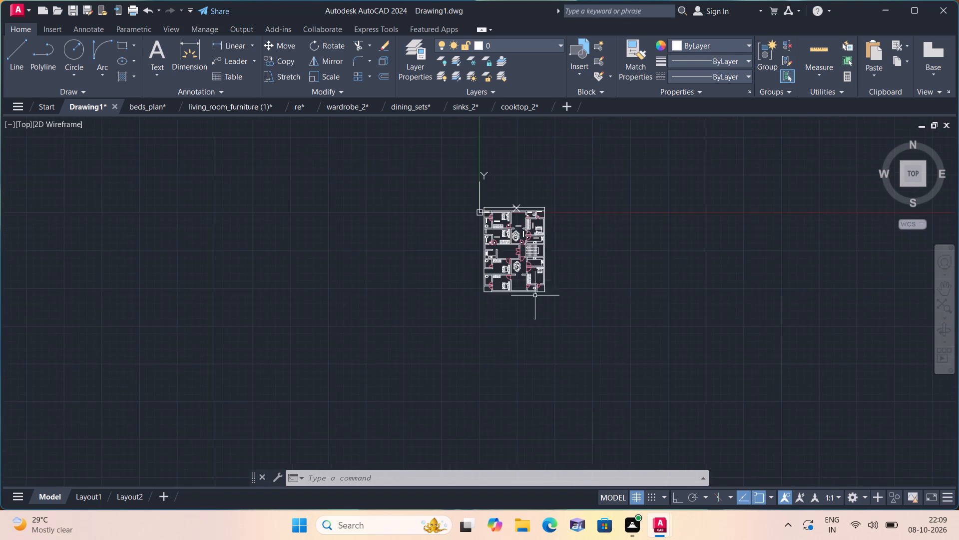
# Scale the sofa set below the floor plan, without its right-hand sofa, down to about one-ninth of its size.
pyautogui.moveTo(532, 312); pyautogui.dragTo(477, 240, button='middle')
pyautogui.scroll(-1, 469, 271)
pyautogui.moveTo(426, 388); pyautogui.dragTo(427, 288, button='middle')
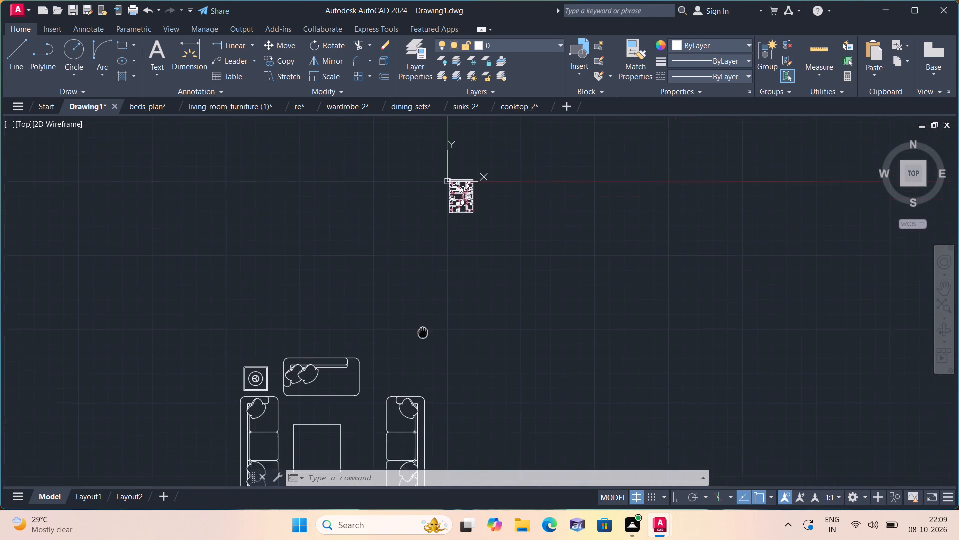
pyautogui.moveTo(427, 288); pyautogui.dragTo(443, 251, button='middle')
pyautogui.scroll(1, 346, 367)
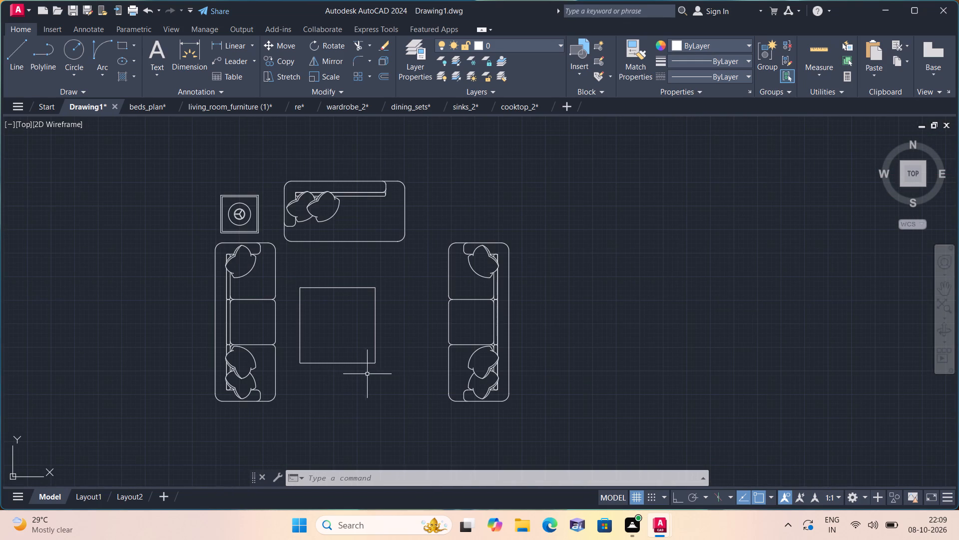
pyautogui.click(556, 426)
pyautogui.click(611, 421)
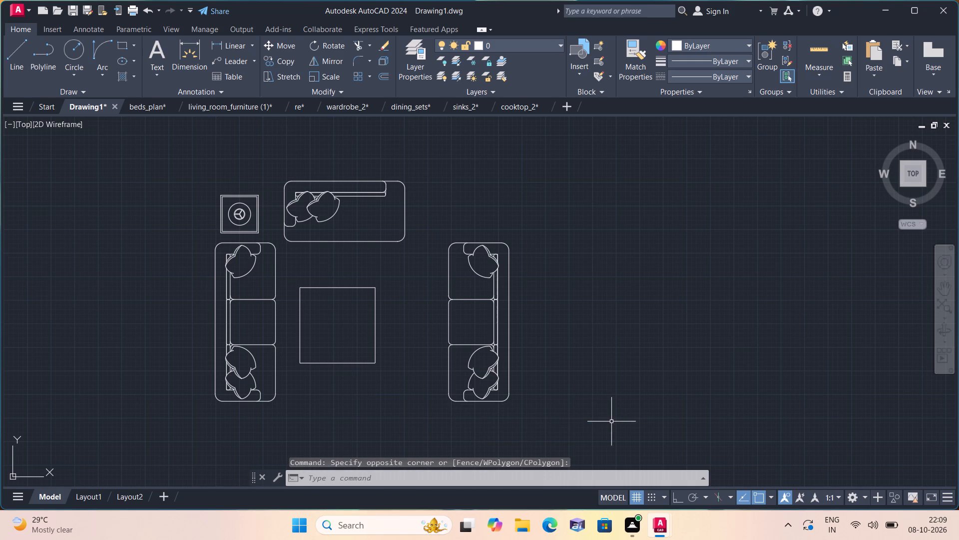
pyautogui.click(368, 379)
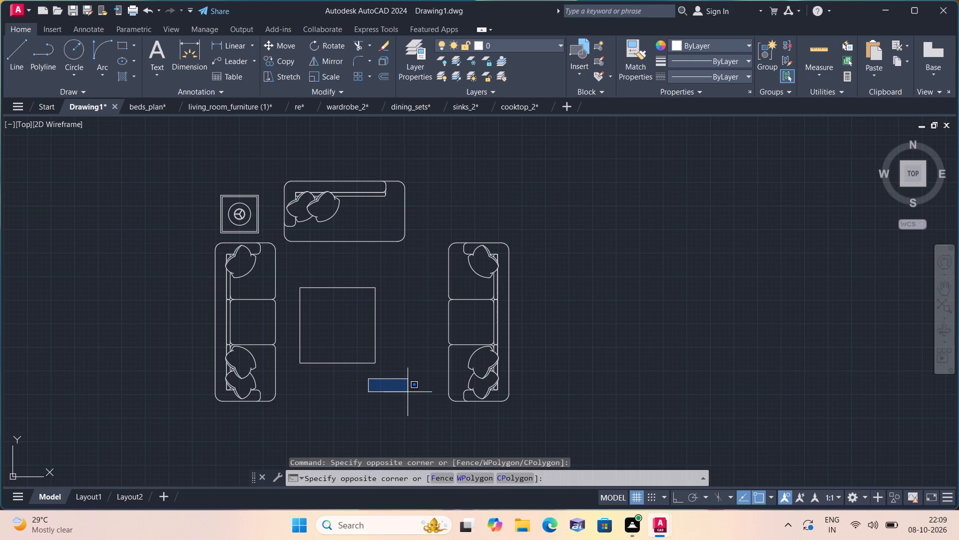
pyautogui.click(408, 392)
pyautogui.click(411, 396)
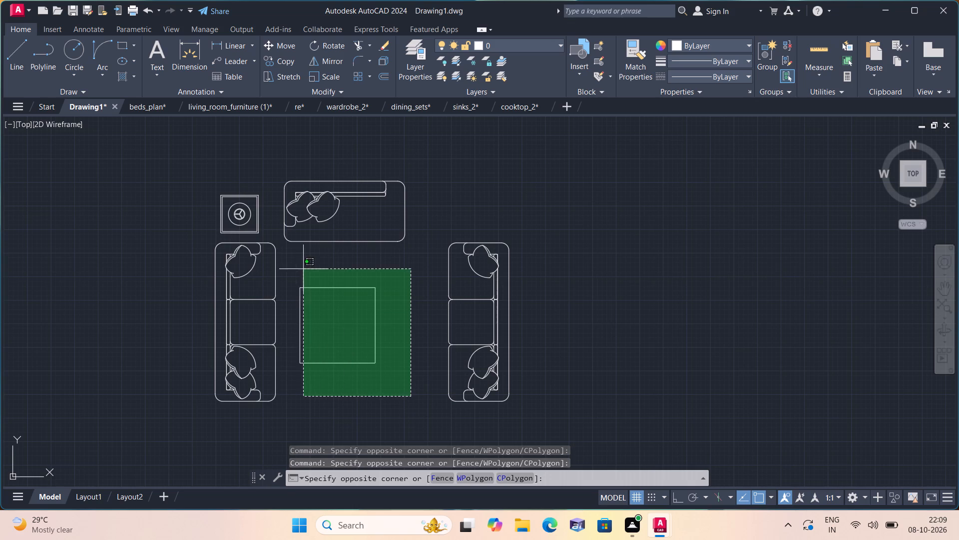
pyautogui.click(167, 152)
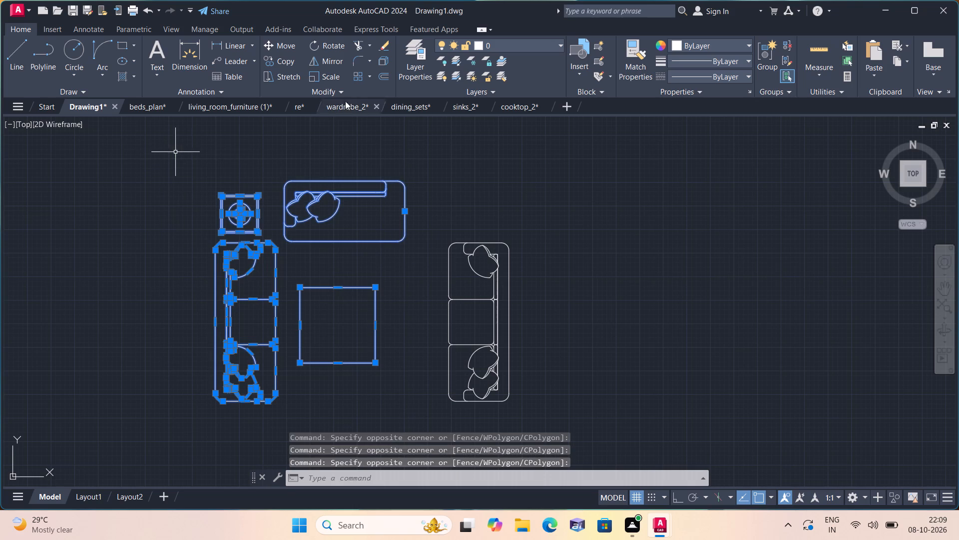
pyautogui.click(332, 75)
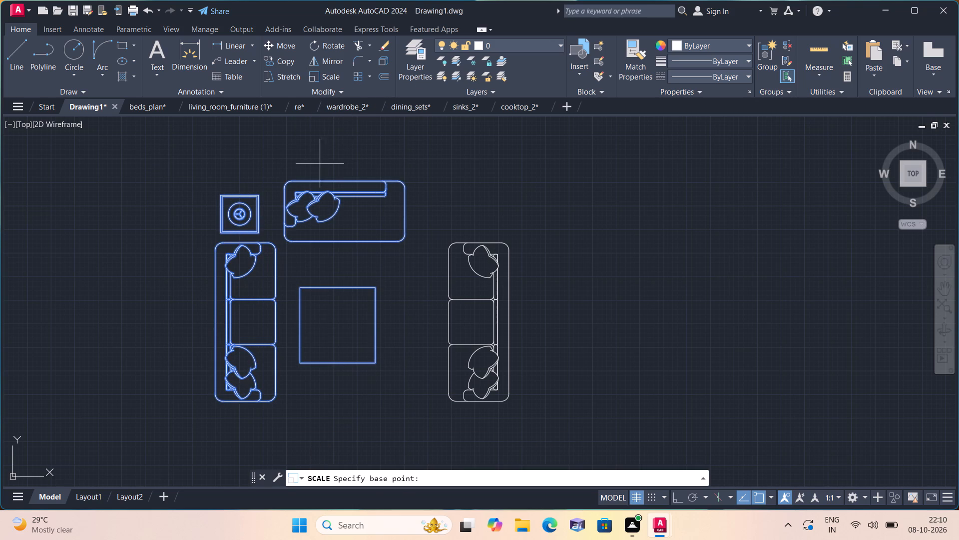
pyautogui.click(300, 264)
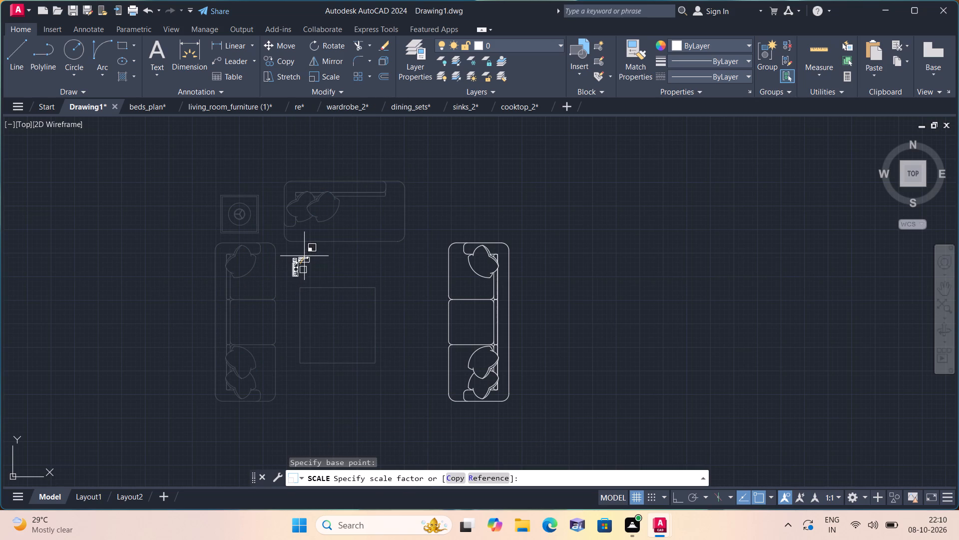
pyautogui.click(304, 256)
# Move the reduced sofa set with its side table and centre table to the empty area just left of the floor plan.
pyautogui.click(328, 283)
pyautogui.click(257, 227)
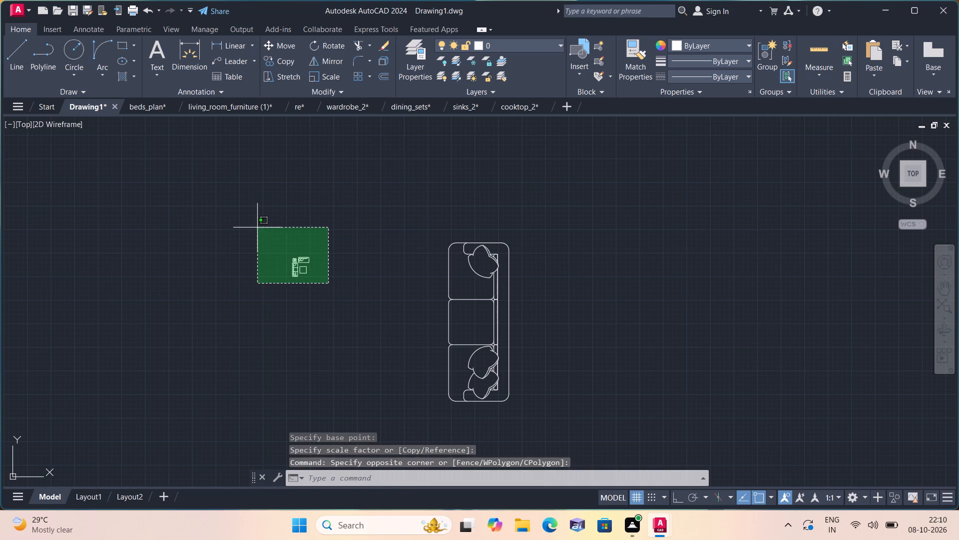
pyautogui.click(281, 40)
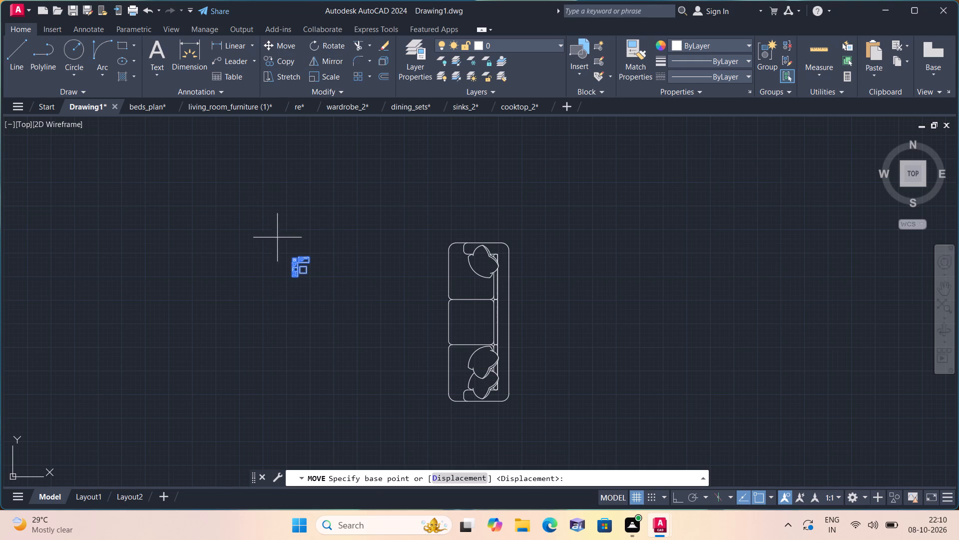
pyautogui.click(299, 266)
pyautogui.scroll(-2, 336, 224)
pyautogui.moveTo(337, 220); pyautogui.dragTo(331, 339, button='middle')
pyautogui.scroll(-1, 326, 389)
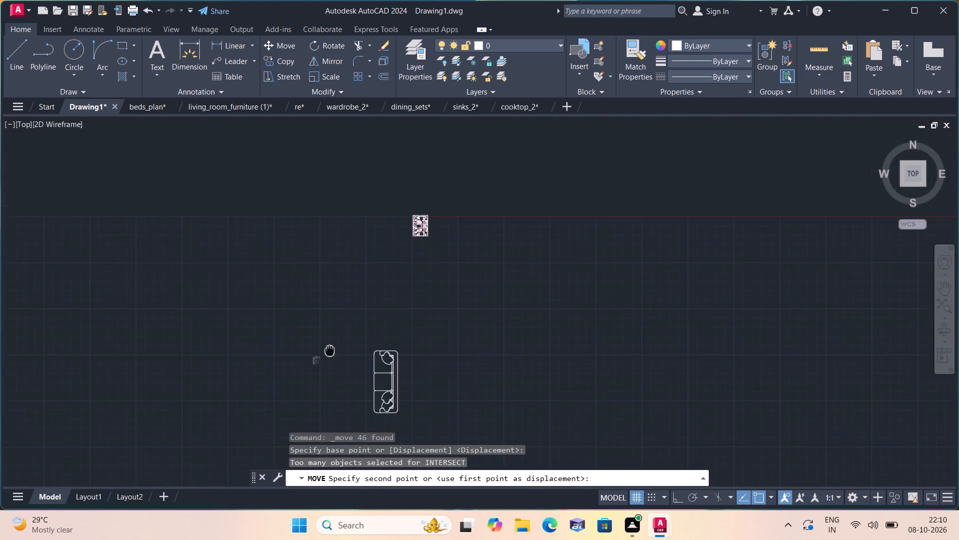
pyautogui.scroll(8, 387, 292)
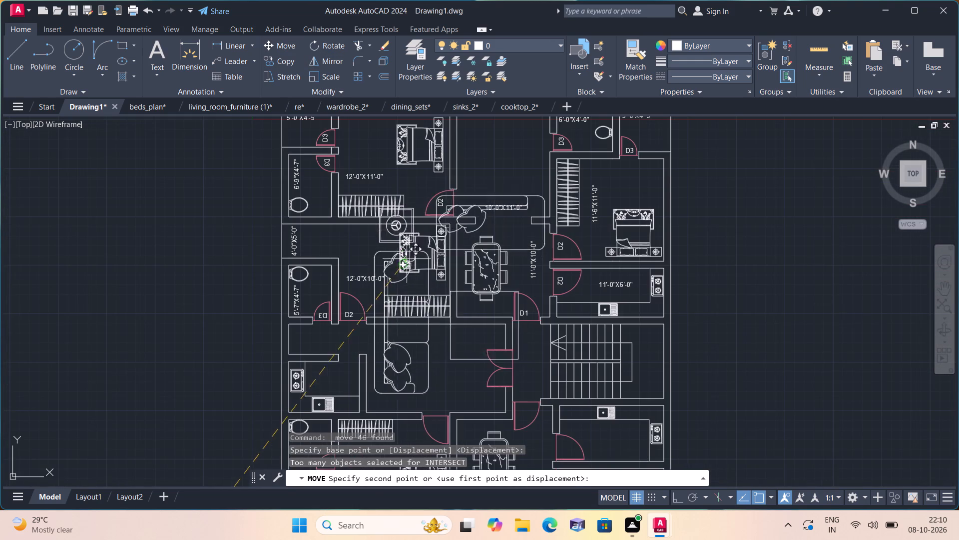
pyautogui.moveTo(422, 221); pyautogui.dragTo(439, 200, button='middle')
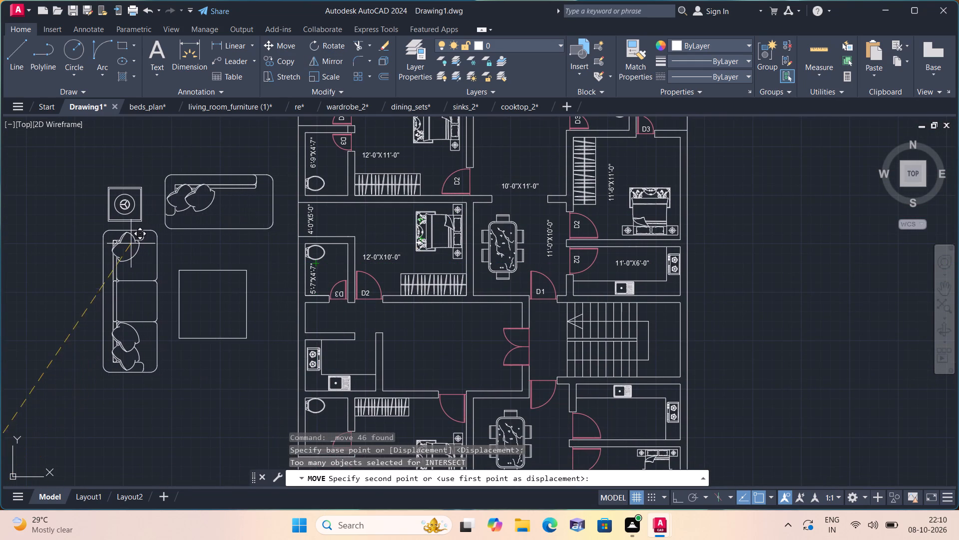
pyautogui.click(129, 242)
# Scale the sofa set beside the floor plan down again to roughly one-ninth of its size.
pyautogui.click(271, 362)
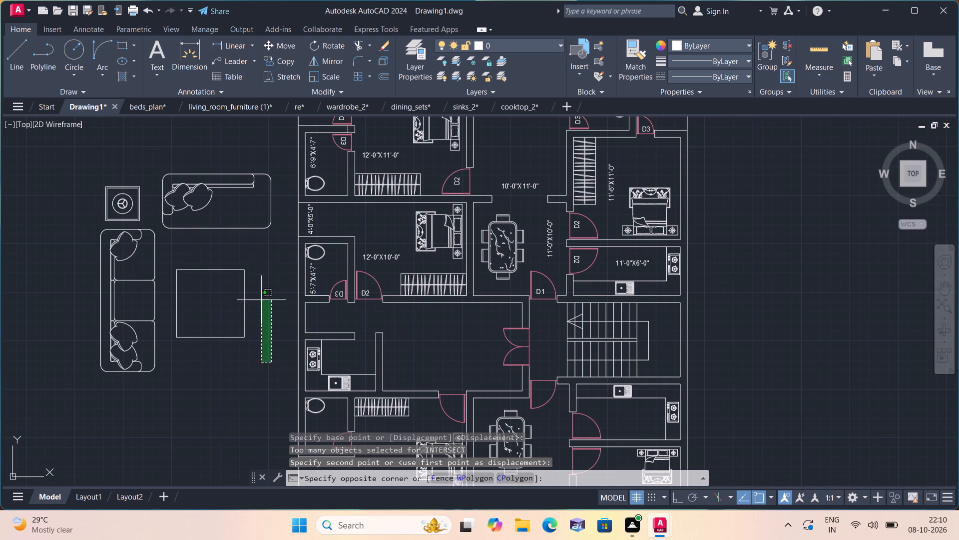
pyautogui.click(80, 163)
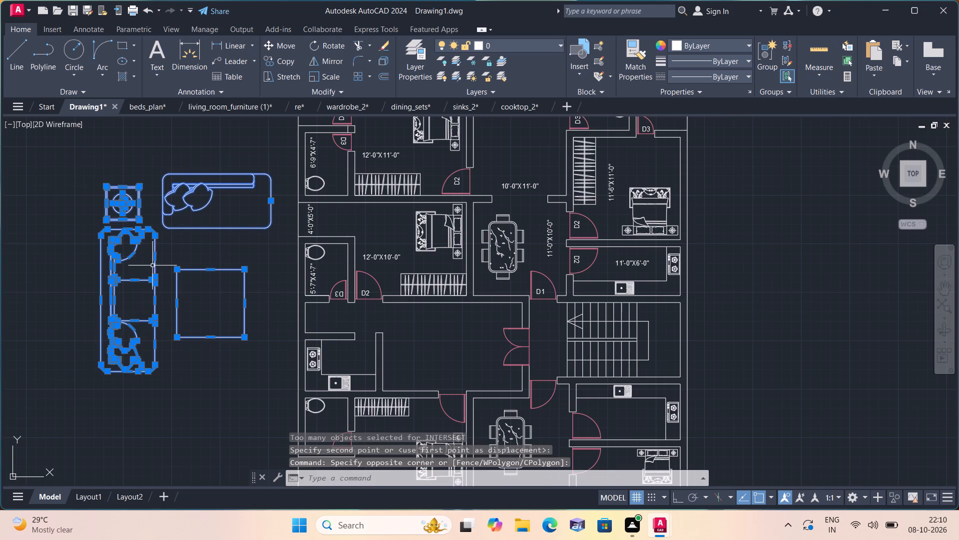
pyautogui.click(331, 74)
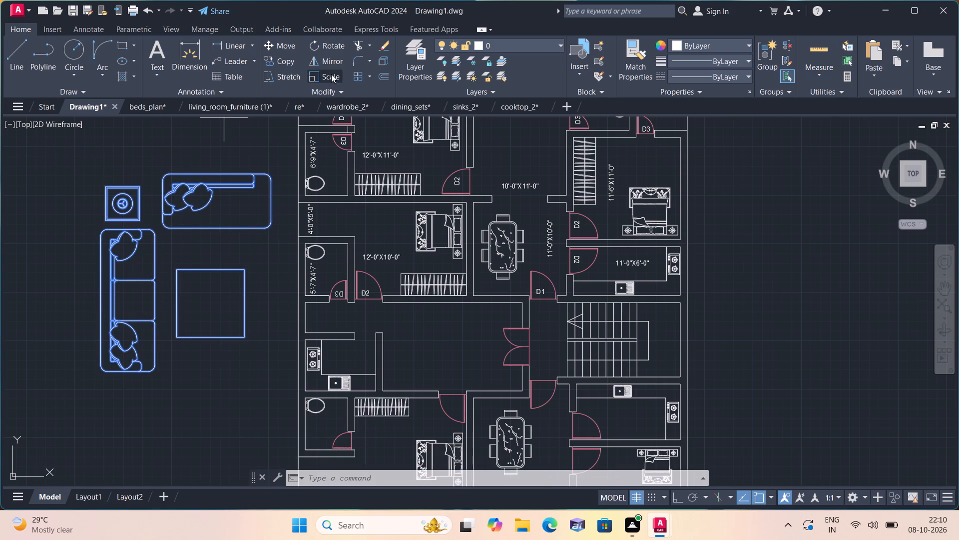
pyautogui.scroll(1, 216, 276)
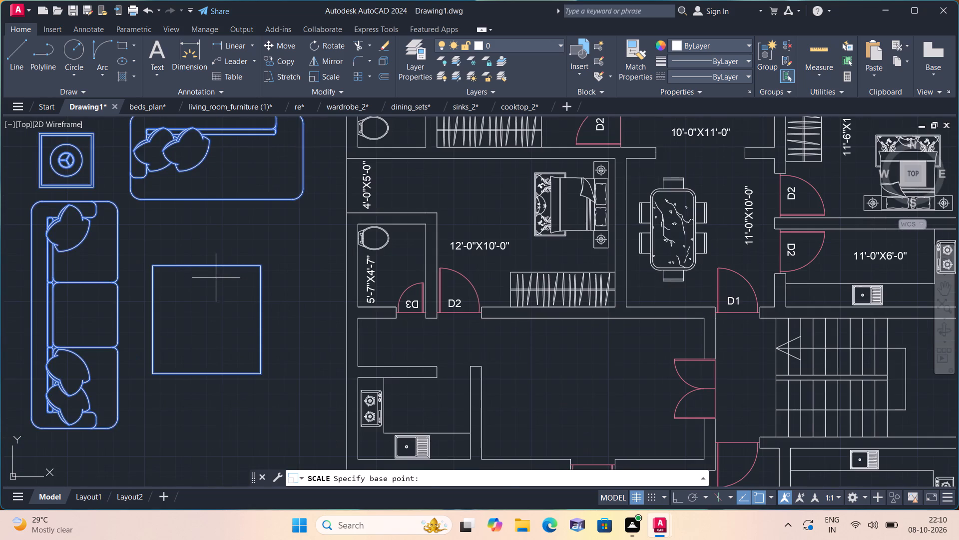
pyautogui.click(216, 279)
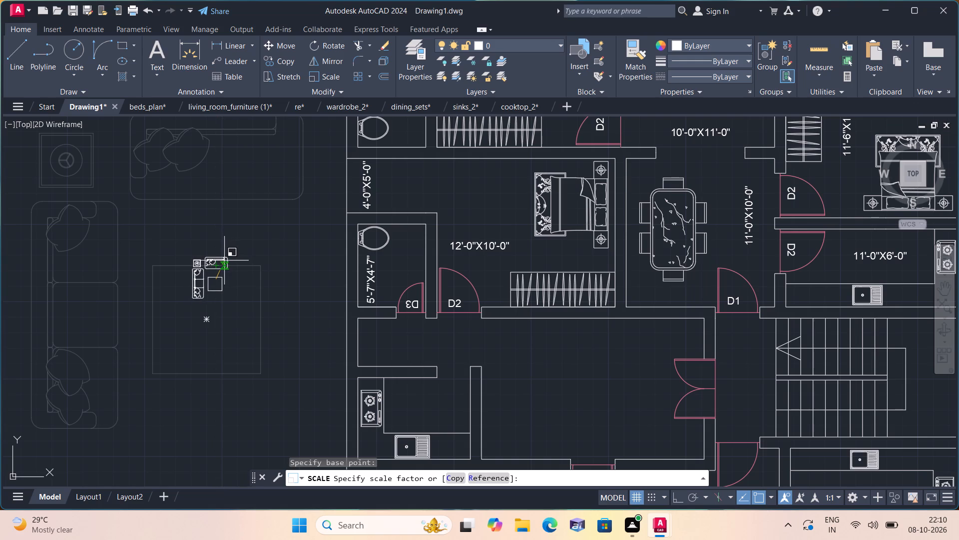
pyautogui.click(224, 261)
# Move the small sofa set from beside the plan into the upper part of the 10'-0"X11'-0" room.
pyautogui.click(238, 315)
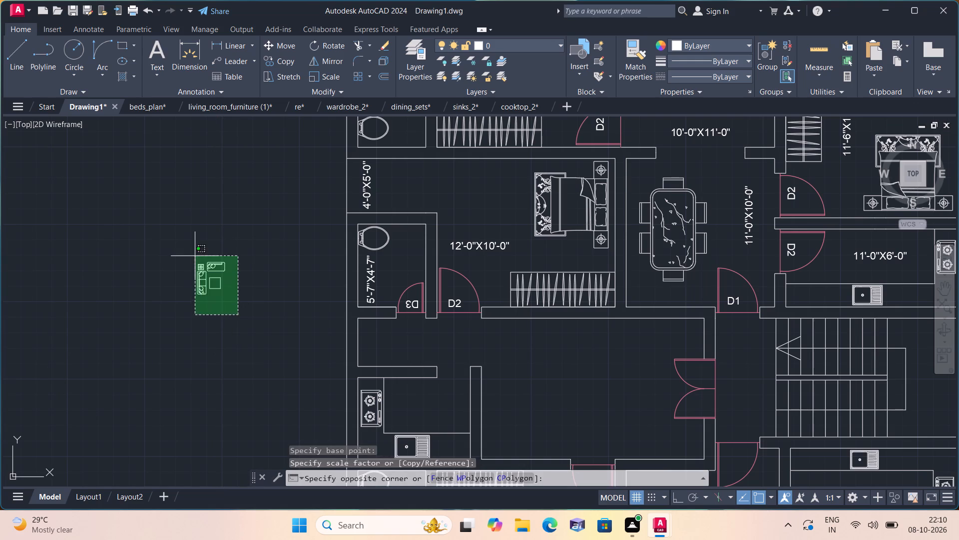
pyautogui.click(190, 245)
pyautogui.click(279, 44)
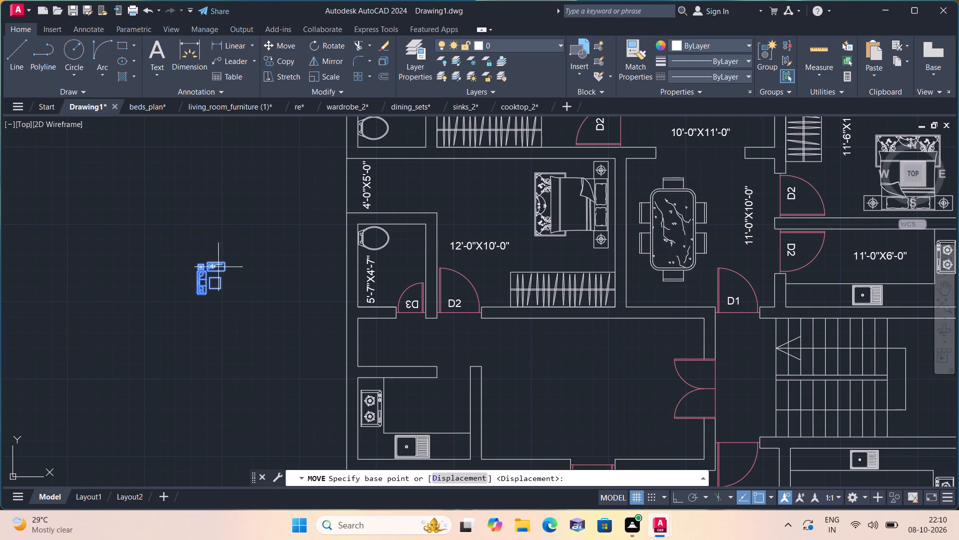
pyautogui.click(203, 271)
pyautogui.scroll(-2, 266, 246)
pyautogui.moveTo(525, 180); pyautogui.dragTo(508, 279, button='middle')
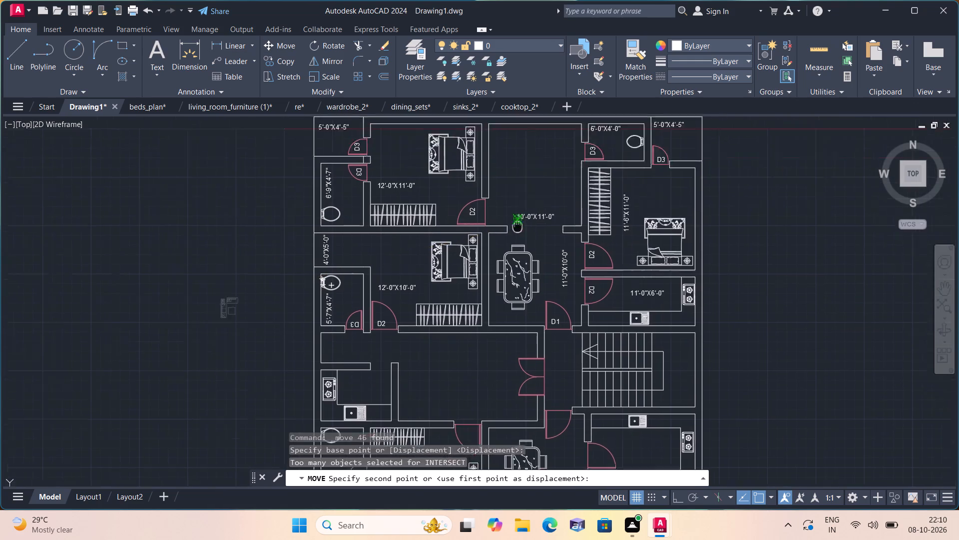
pyautogui.moveTo(508, 279); pyautogui.dragTo(507, 374, button='middle')
pyautogui.scroll(2, 511, 307)
pyautogui.moveTo(509, 307); pyautogui.dragTo(516, 250, button='middle')
pyautogui.scroll(1, 516, 249)
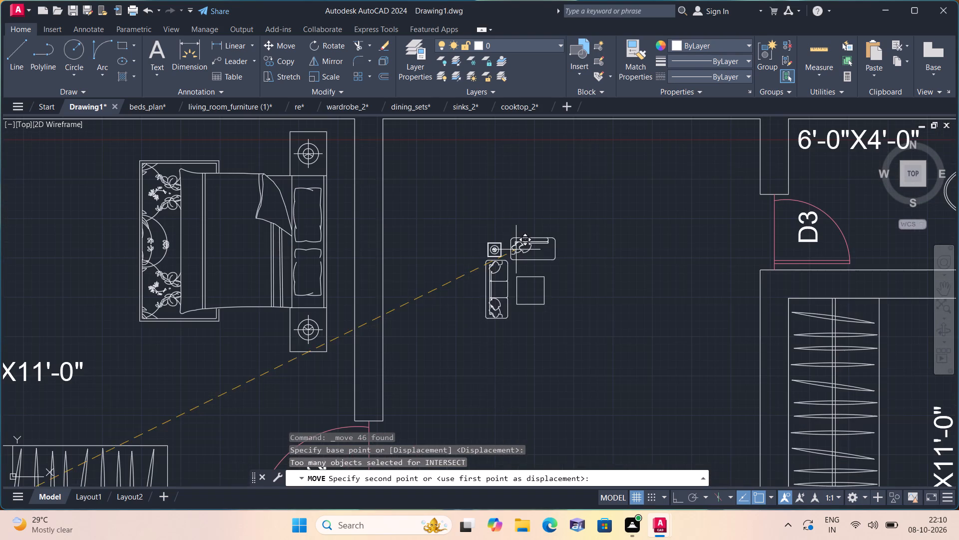
pyautogui.scroll(-1, 506, 223)
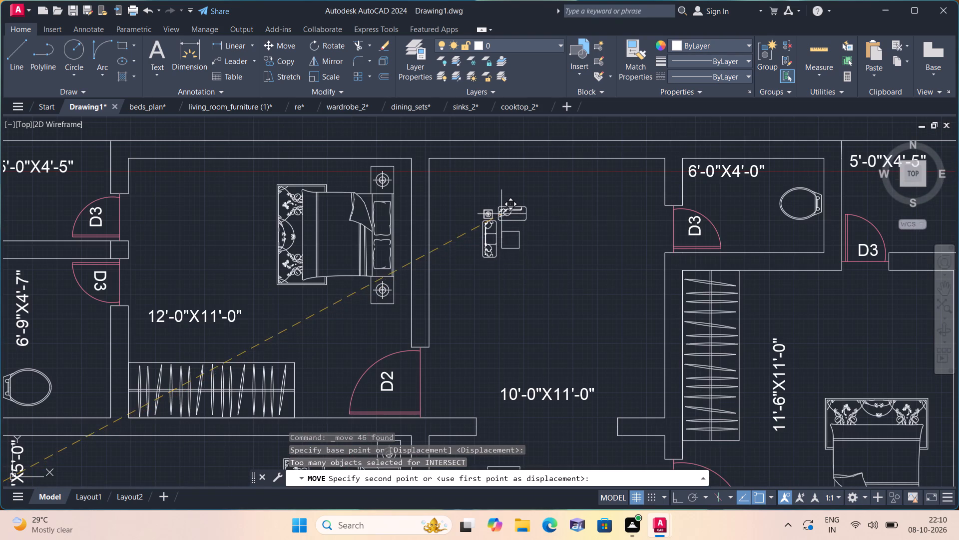
pyautogui.click(501, 214)
# Scale up the sofa set in the 10'-0"X11'-0" room to a little over twice its size.
pyautogui.click(533, 290)
pyautogui.click(472, 190)
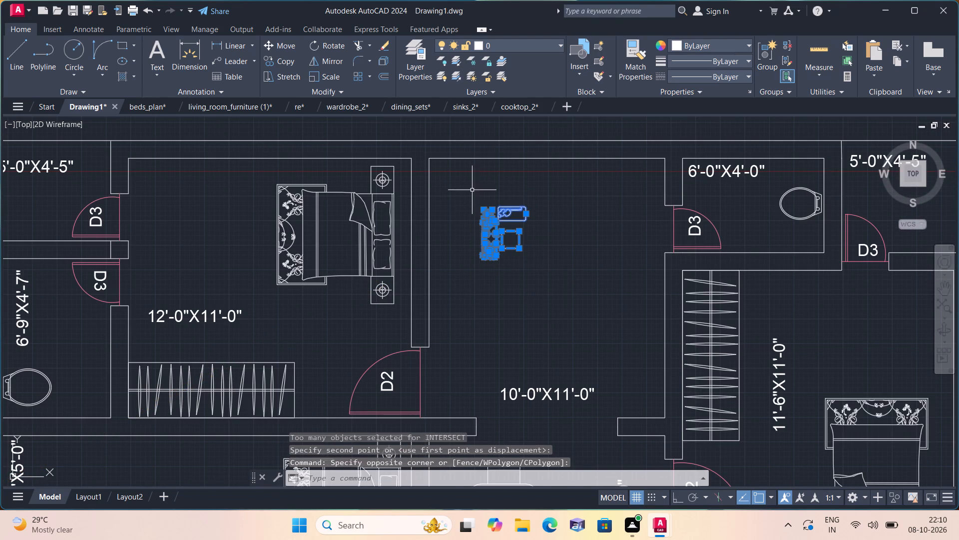
pyautogui.click(328, 73)
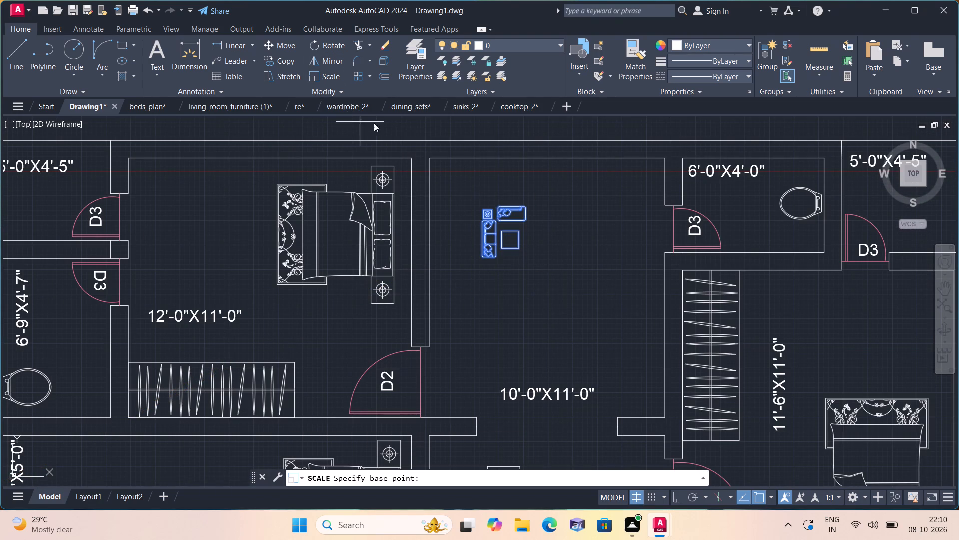
pyautogui.click(463, 210)
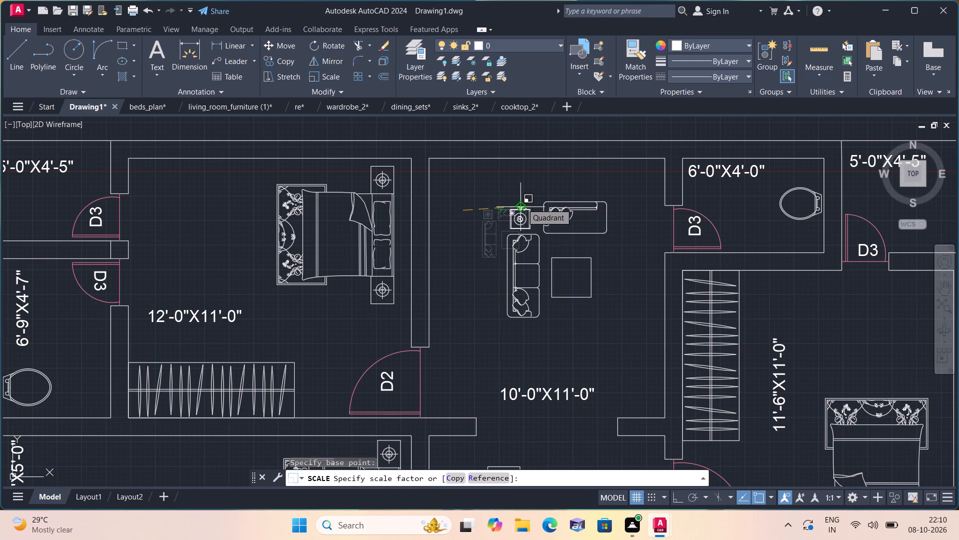
pyautogui.click(522, 203)
# Move the enlarged sofa set into the upper-left corner of the 10'-0"X11'-0" room, close to the walls.
pyautogui.click(607, 332)
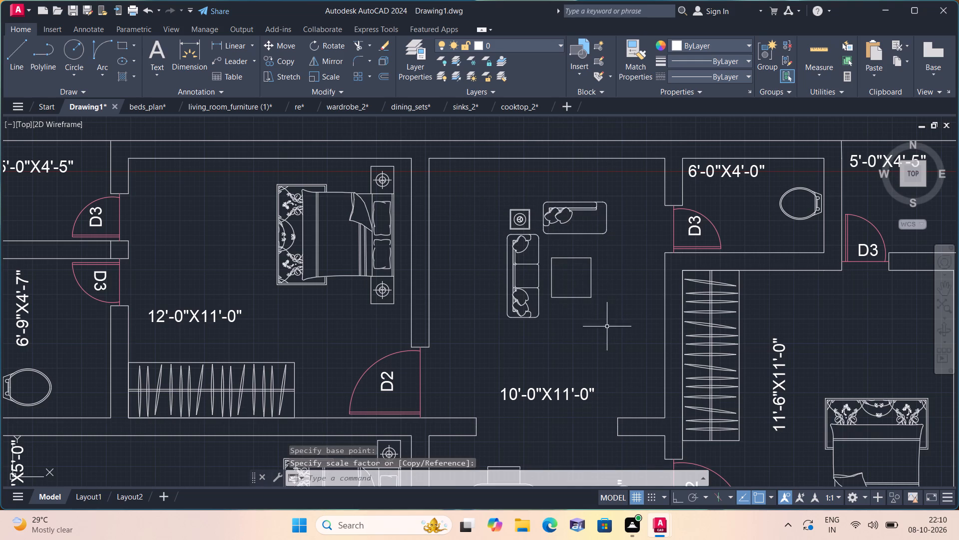
pyautogui.click(497, 188)
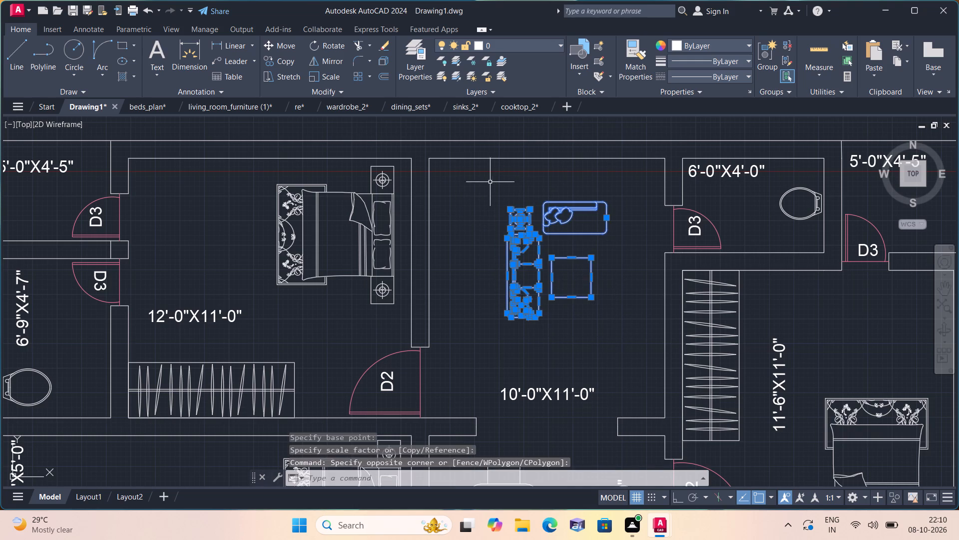
pyautogui.click(287, 46)
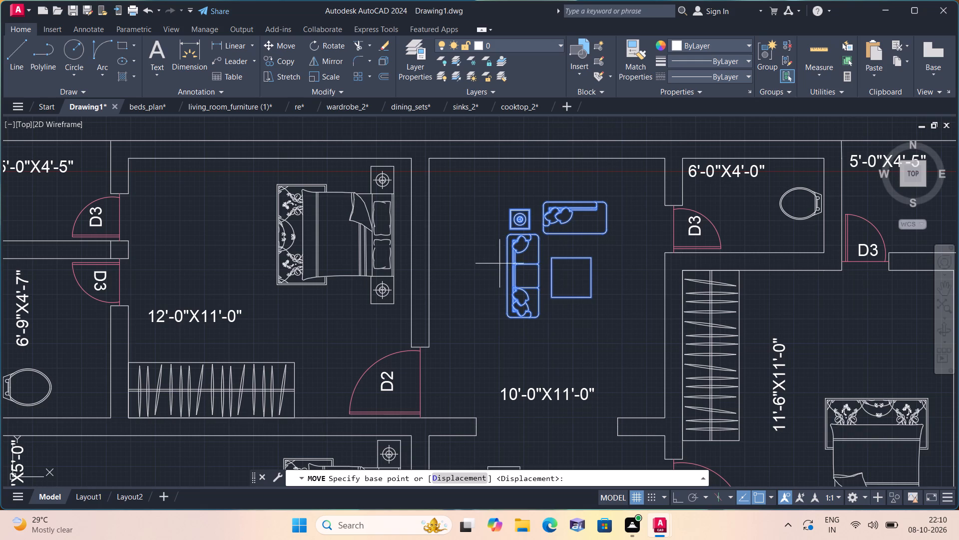
pyautogui.click(529, 254)
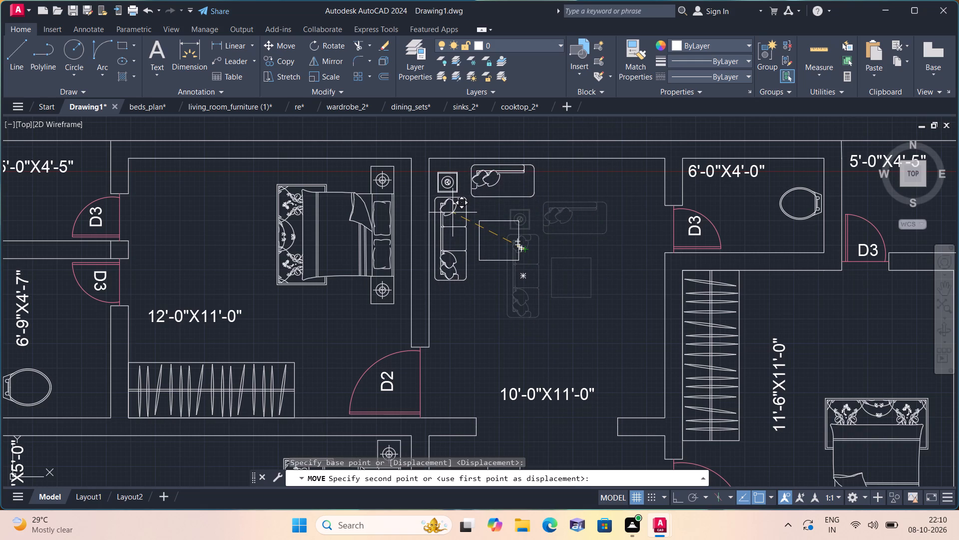
pyautogui.click(452, 211)
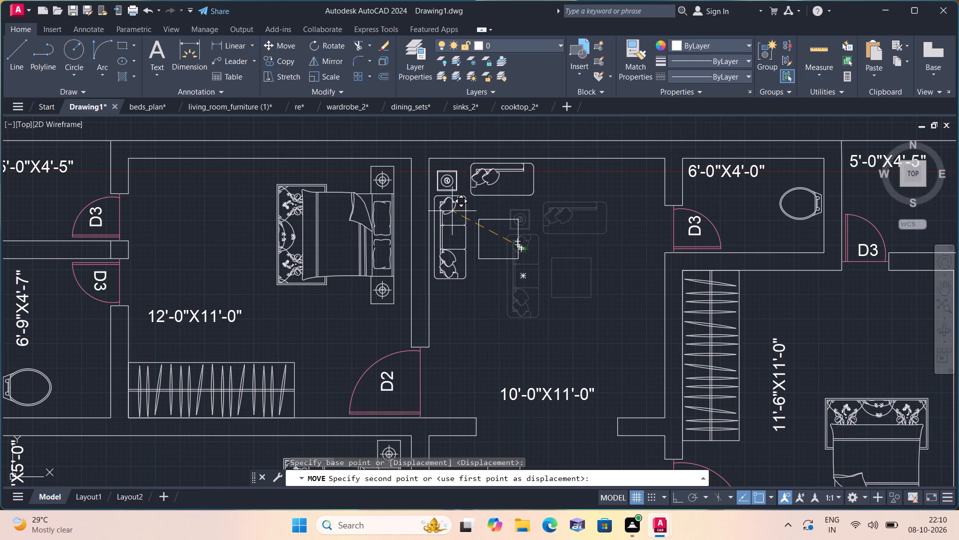
# Review the placed sofa set in the plan and look through the area below the plan for the remaining furniture.
pyautogui.scroll(-2, 517, 257)
pyautogui.moveTo(554, 291); pyautogui.dragTo(547, 239, button='middle')
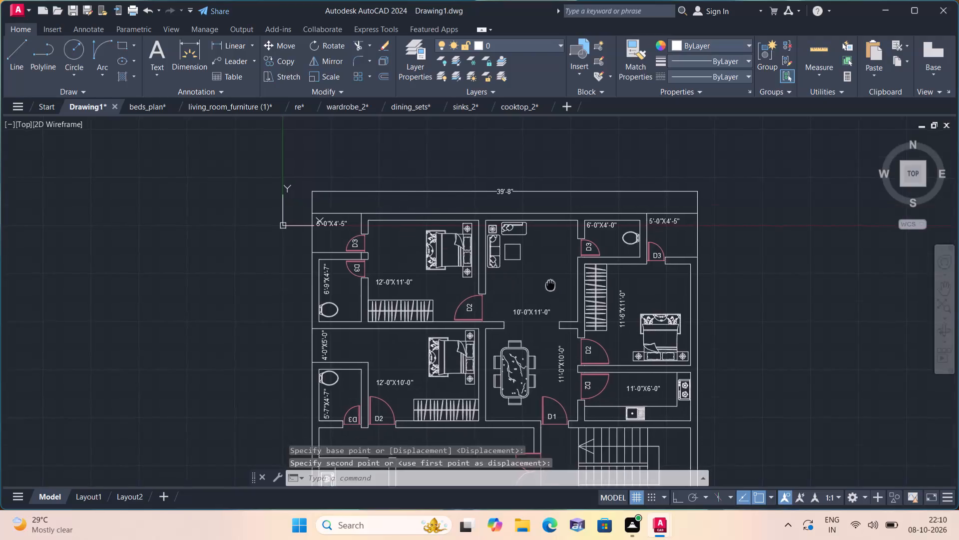
pyautogui.moveTo(547, 239); pyautogui.dragTo(550, 205, button='middle')
pyautogui.scroll(-2, 552, 189)
pyautogui.moveTo(537, 365); pyautogui.dragTo(532, 236, button='middle')
pyautogui.moveTo(522, 387); pyautogui.dragTo(547, 286, button='middle')
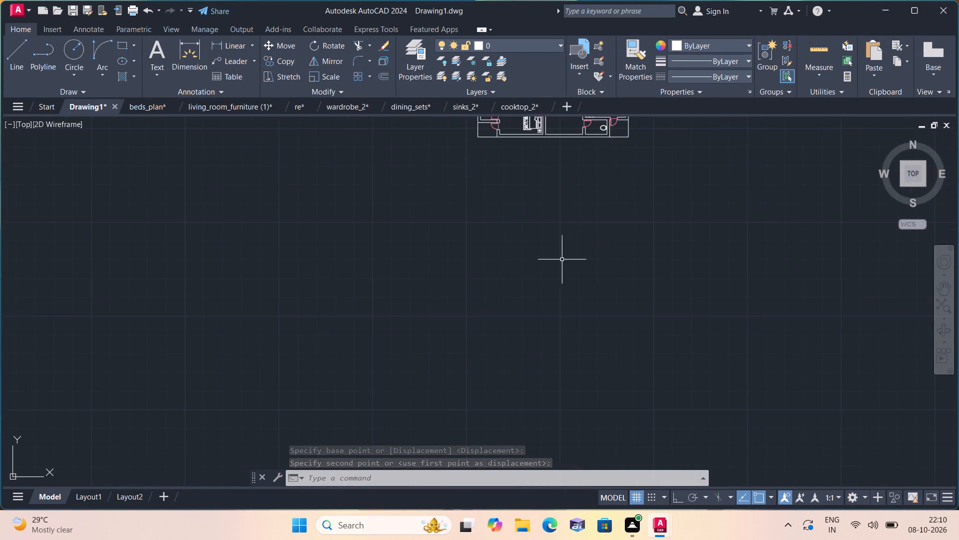
pyautogui.scroll(-1, 535, 368)
pyautogui.moveTo(533, 368); pyautogui.dragTo(536, 278, button='middle')
pyautogui.scroll(-1, 545, 251)
pyautogui.moveTo(526, 380); pyautogui.dragTo(529, 349, button='middle')
pyautogui.scroll(-1, 526, 380)
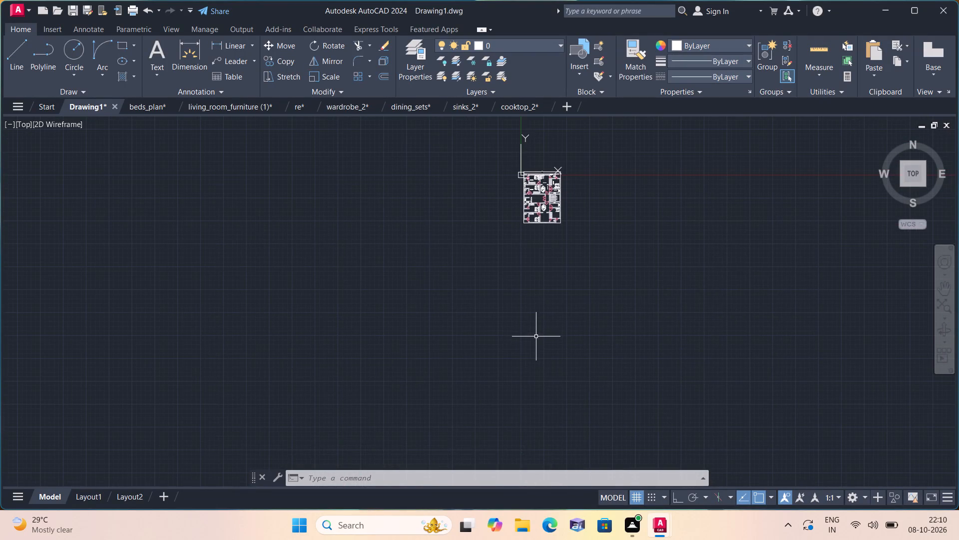
pyautogui.scroll(-1, 321, 267)
pyautogui.moveTo(316, 289); pyautogui.dragTo(350, 169, button='middle')
pyautogui.scroll(-1, 316, 289)
pyautogui.scroll(1, 386, 301)
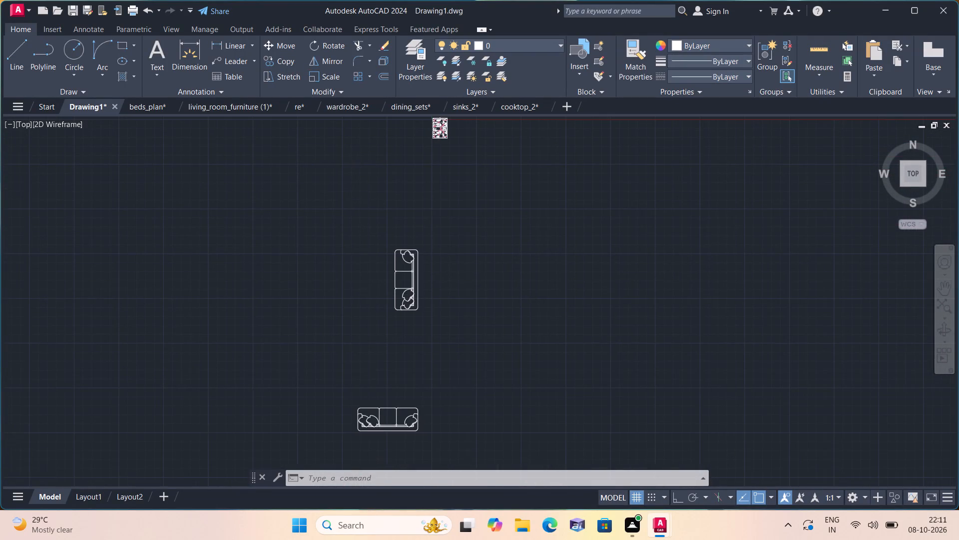
# Scale the oversized vertical three-seat sofa below the plan down to a small fraction of its size.
pyautogui.click(508, 351)
pyautogui.click(347, 190)
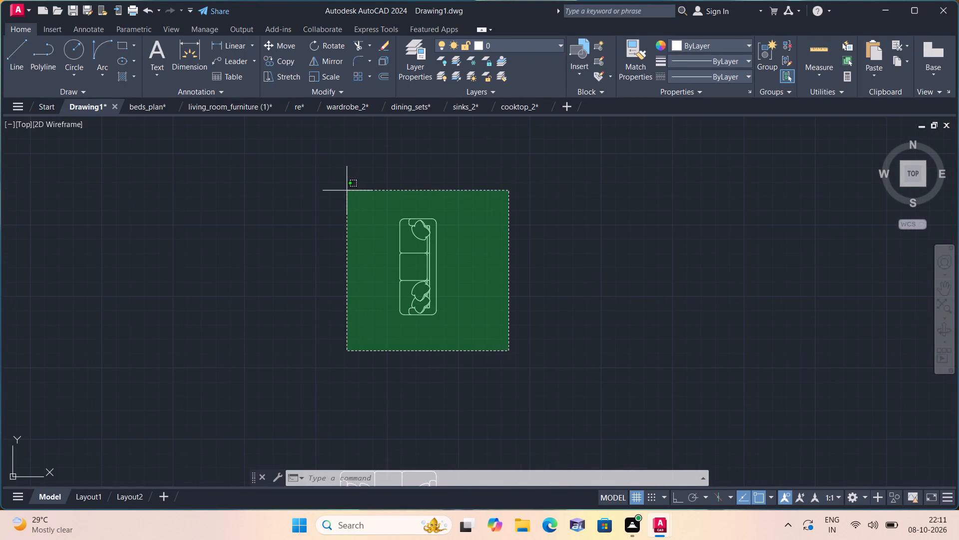
pyautogui.click(329, 77)
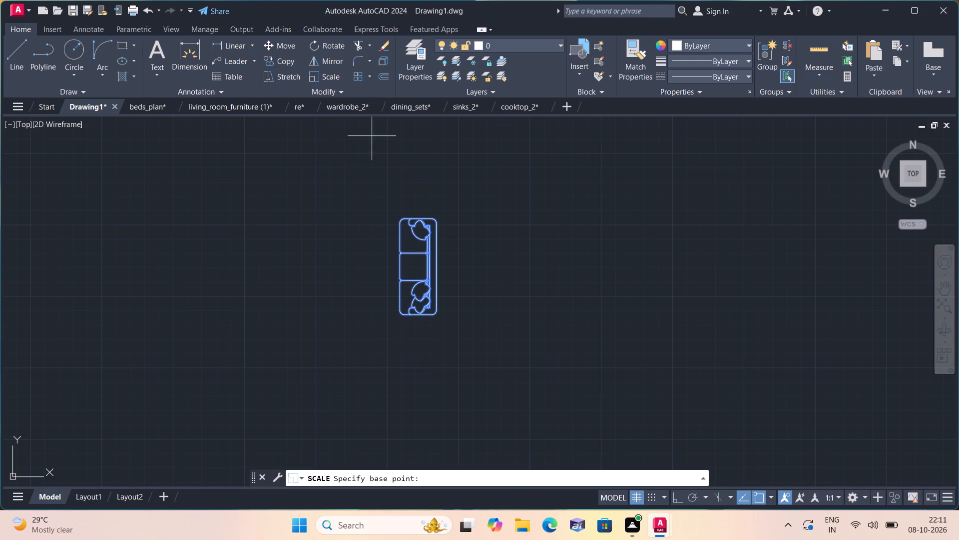
pyautogui.scroll(2, 418, 248)
pyautogui.click(418, 248)
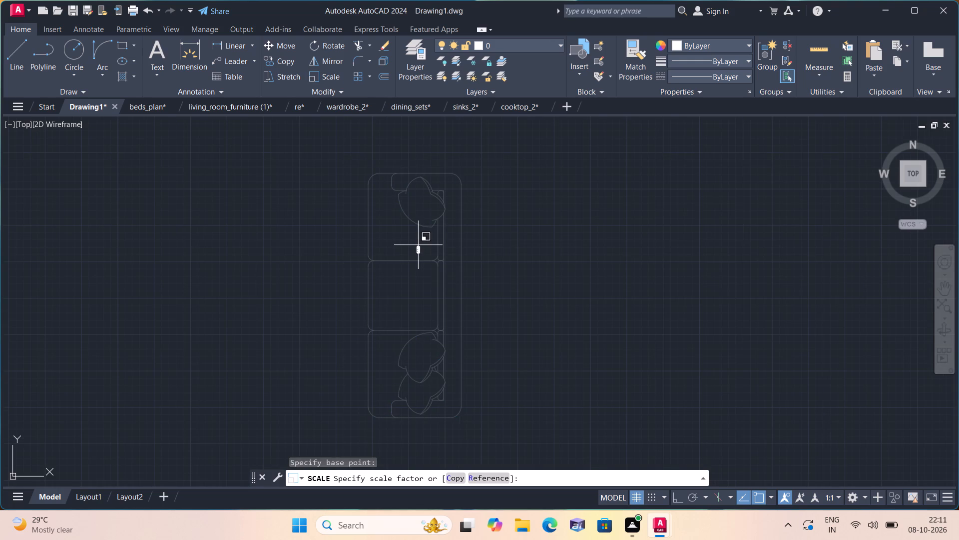
pyautogui.click(418, 245)
# Move the reduced vertical sofa into the 10'-0"X11'-0" room, alongside the wall that backs onto the 11'-6"X11'-0" room's wardrobe.
pyautogui.click(433, 275)
pyautogui.click(395, 219)
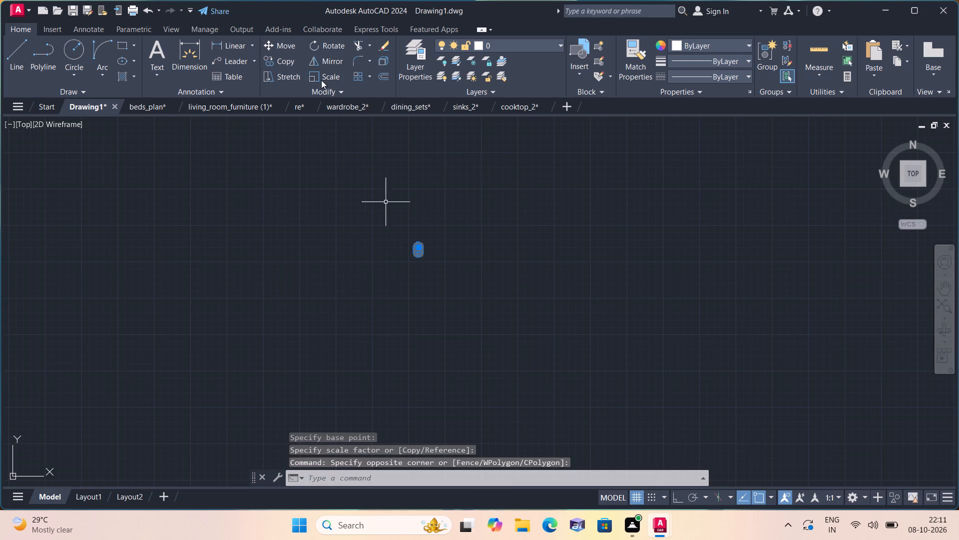
pyautogui.click(284, 45)
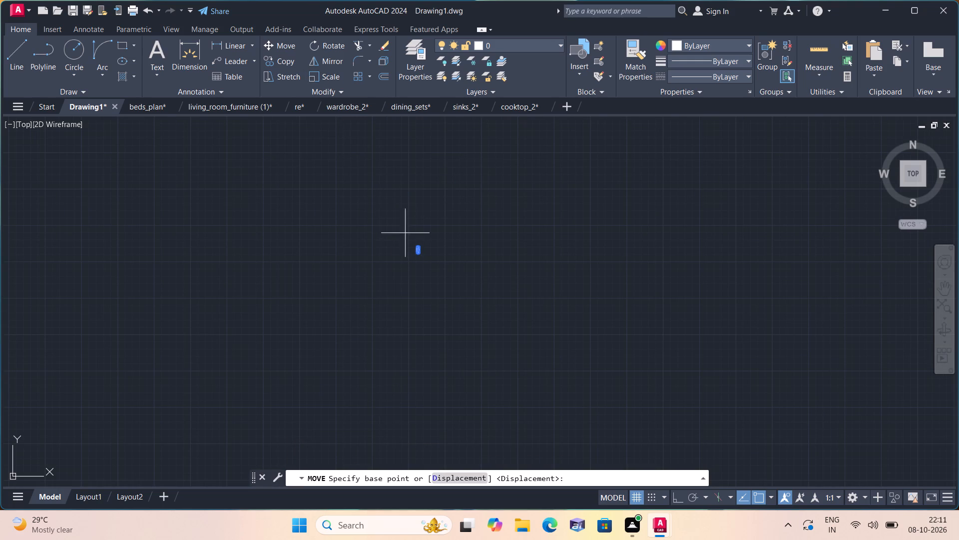
pyautogui.click(419, 246)
pyautogui.scroll(-2, 421, 212)
pyautogui.moveTo(422, 210); pyautogui.dragTo(413, 384, button='middle')
pyautogui.scroll(-1, 412, 395)
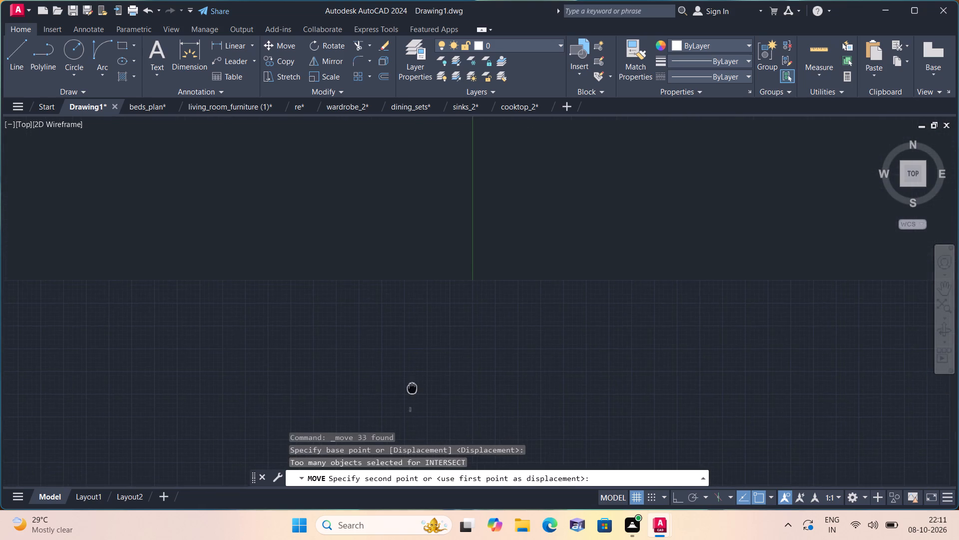
pyautogui.scroll(-2, 412, 395)
pyautogui.scroll(9, 435, 296)
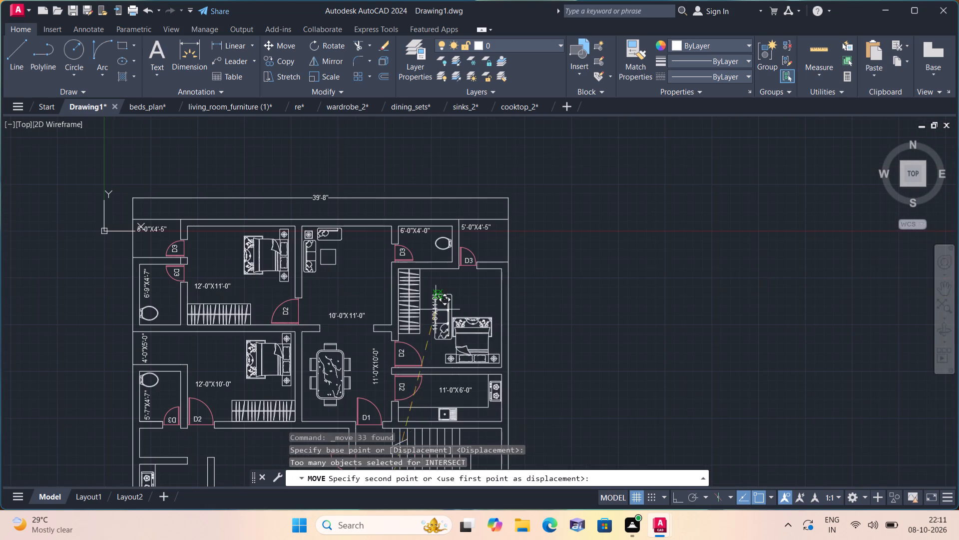
pyautogui.scroll(3, 379, 296)
pyautogui.moveTo(359, 275); pyautogui.dragTo(432, 241, button='middle')
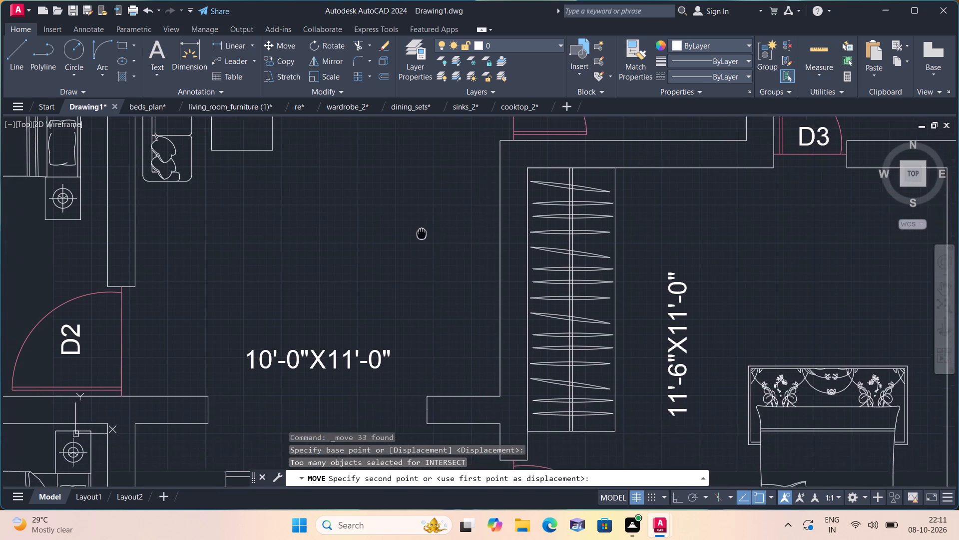
pyautogui.moveTo(421, 218); pyautogui.dragTo(452, 279, button='middle')
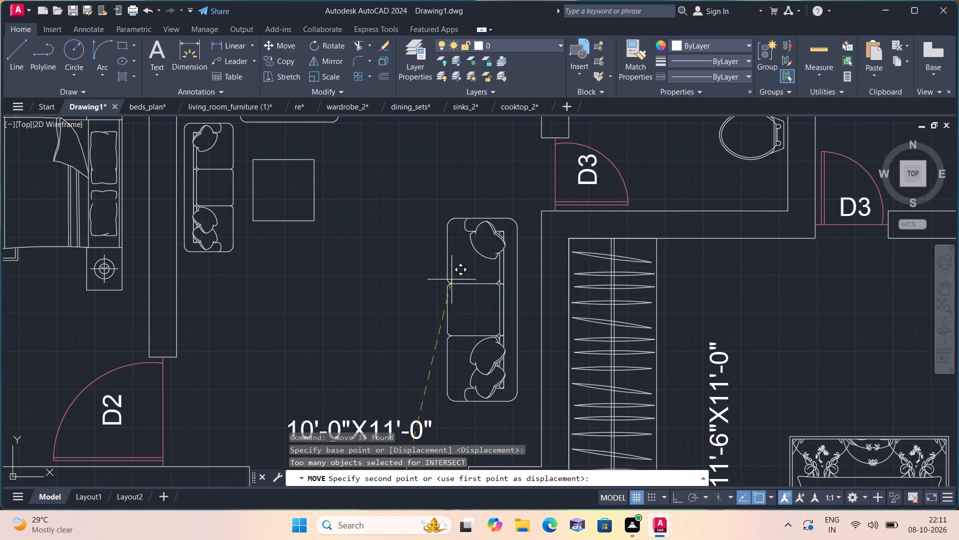
pyautogui.scroll(-1, 445, 244)
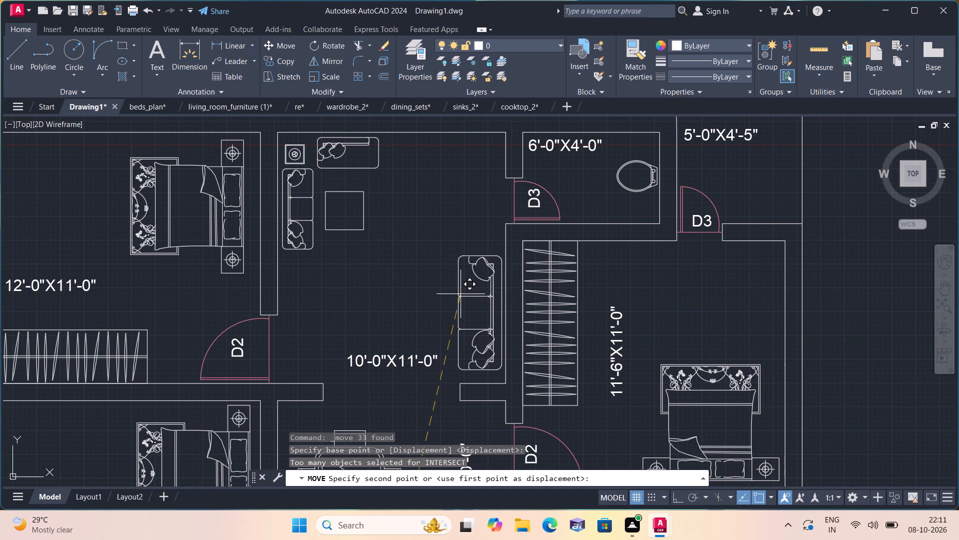
pyautogui.click(458, 295)
# Move the sofa set with its side table and centre table slightly away from the upper-left corner of the 10'-0"X11'-0" room.
pyautogui.moveTo(393, 251); pyautogui.dragTo(393, 252, button='middle')
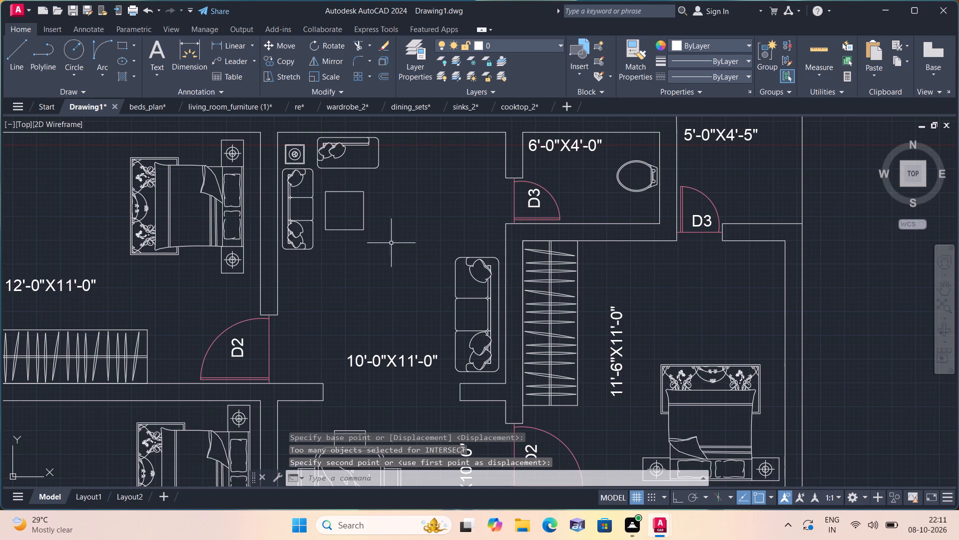
pyautogui.moveTo(393, 252); pyautogui.dragTo(454, 338, button='middle')
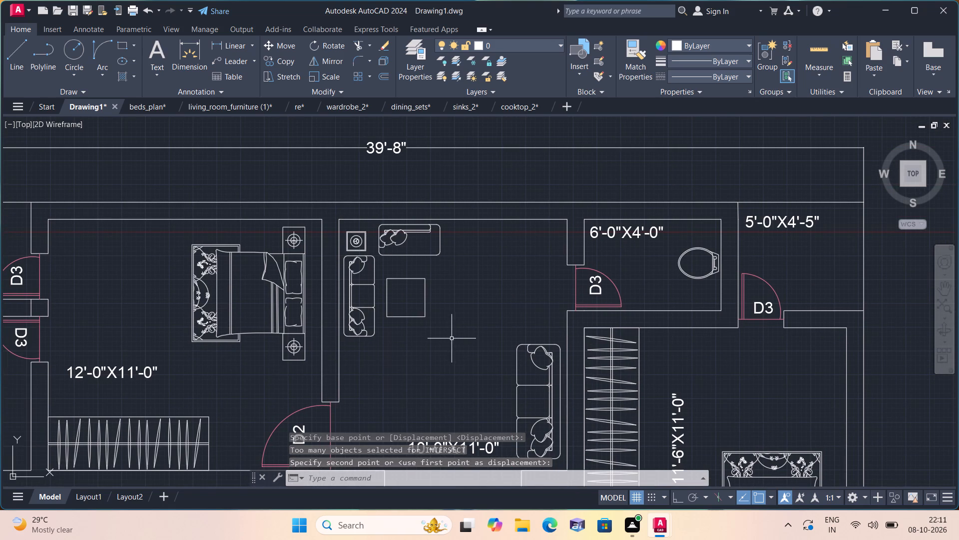
pyautogui.click(456, 340)
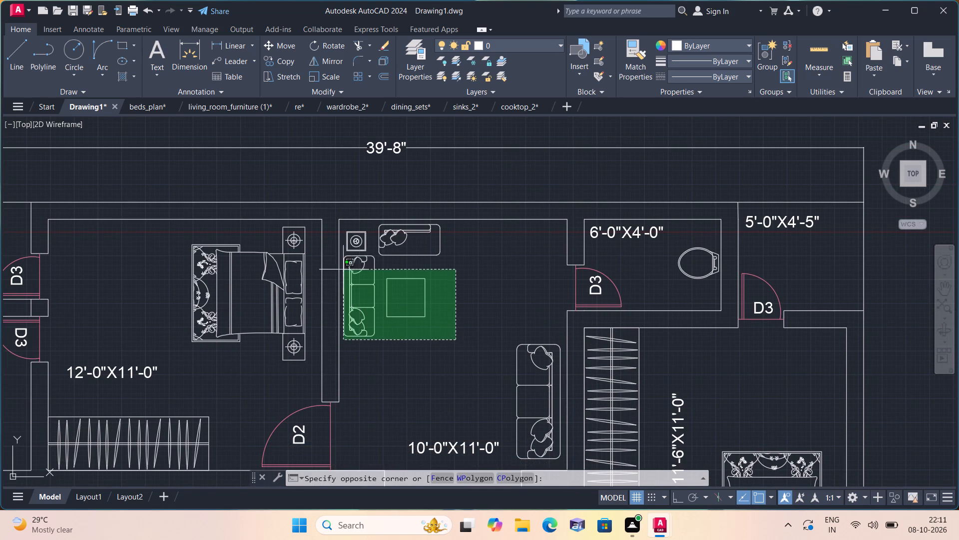
pyautogui.scroll(2, 343, 247)
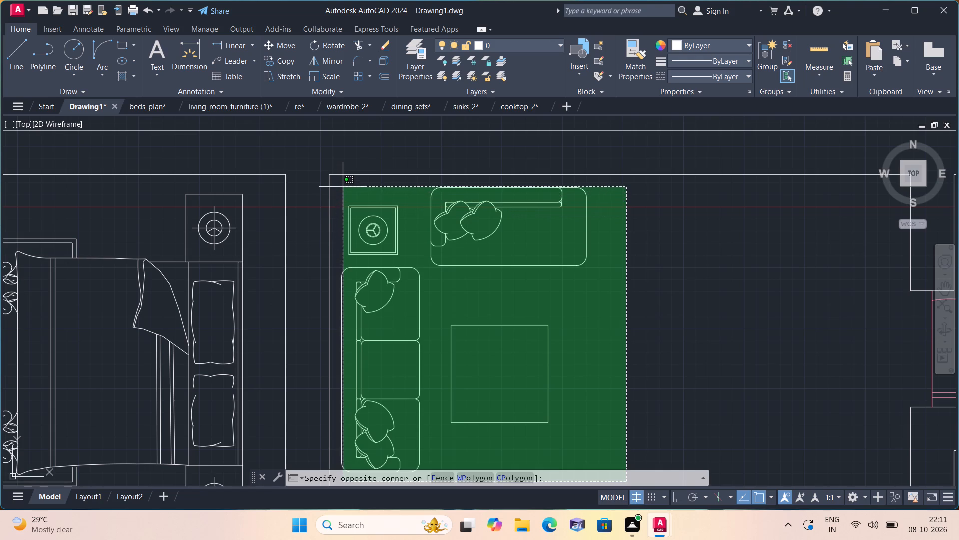
pyautogui.click(343, 187)
pyautogui.click(283, 44)
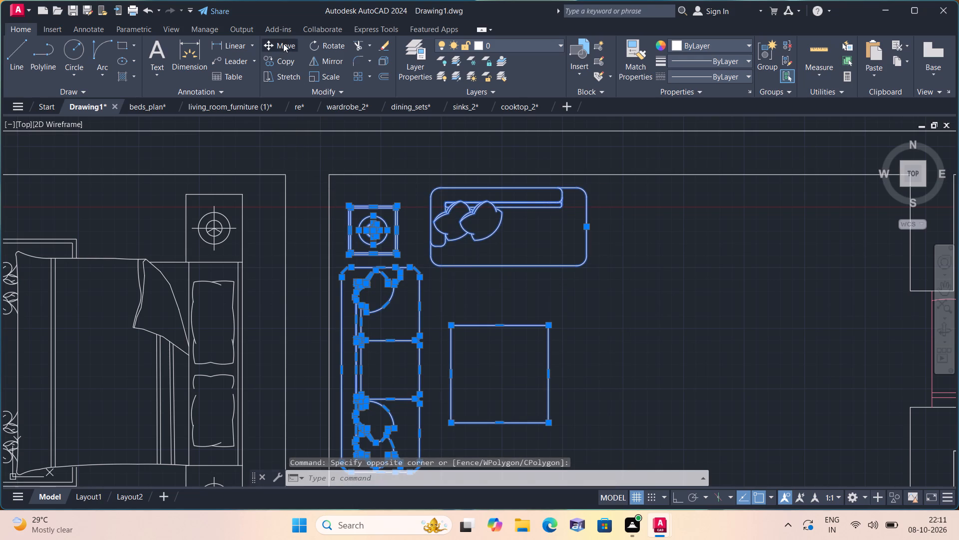
pyautogui.scroll(-1, 482, 265)
pyautogui.click(479, 331)
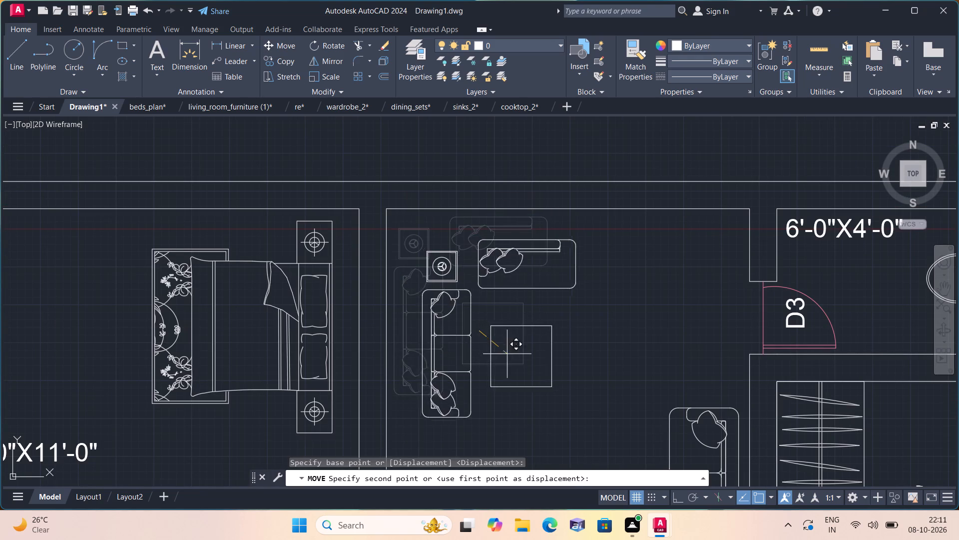
pyautogui.click(515, 366)
# Scale up the sofa set with its side table and centre table to about 1.2 times its size.
pyautogui.moveTo(511, 366); pyautogui.dragTo(485, 295, button='middle')
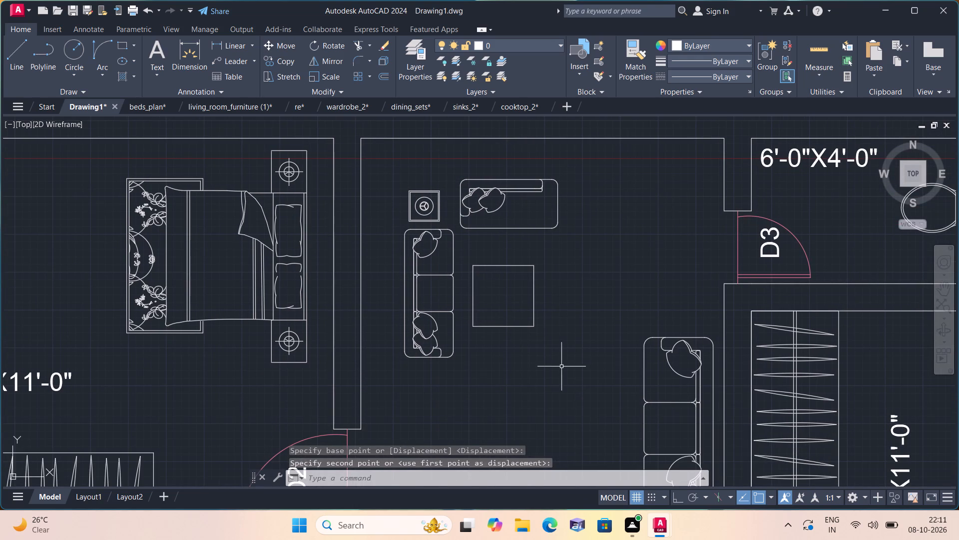
pyautogui.click(576, 390)
pyautogui.click(388, 169)
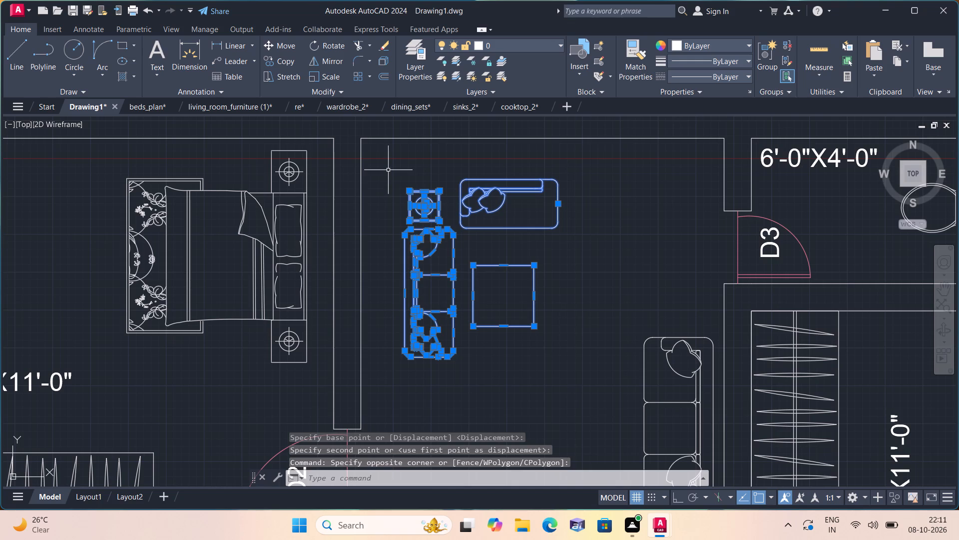
pyautogui.click(330, 79)
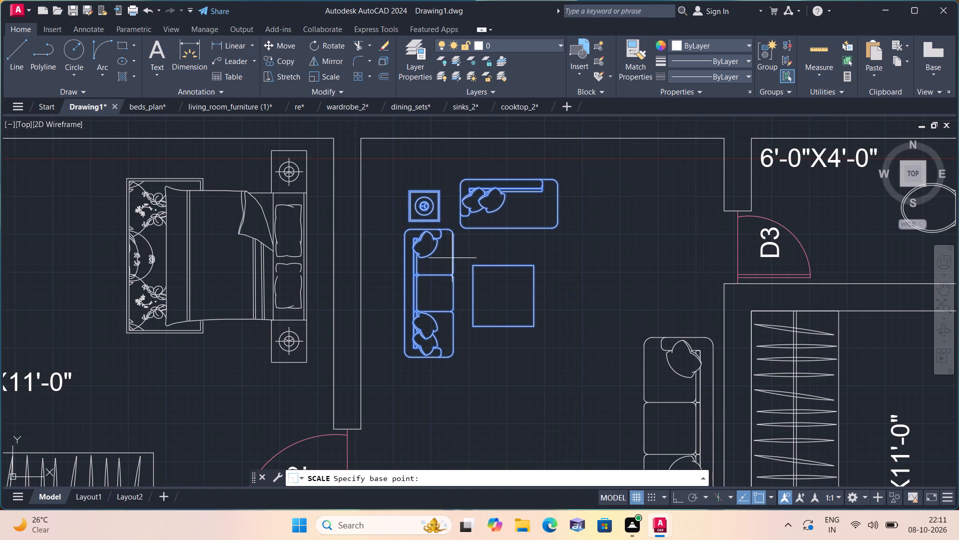
pyautogui.click(456, 262)
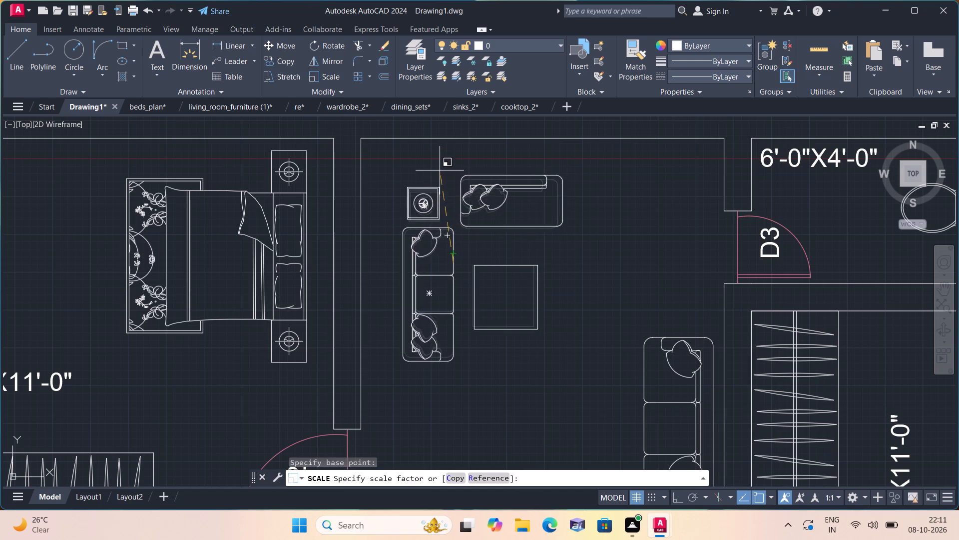
pyautogui.click(440, 158)
# Move the enlarged sofa set back into the upper-left corner of the 10'-0"X11'-0" room, close to the walls.
pyautogui.scroll(-1, 511, 268)
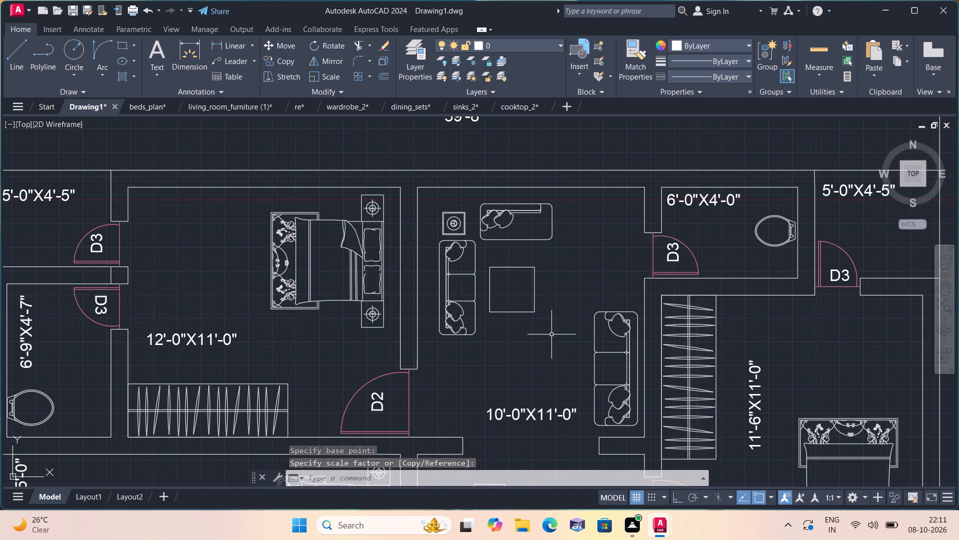
pyautogui.click(550, 334)
pyautogui.click(439, 205)
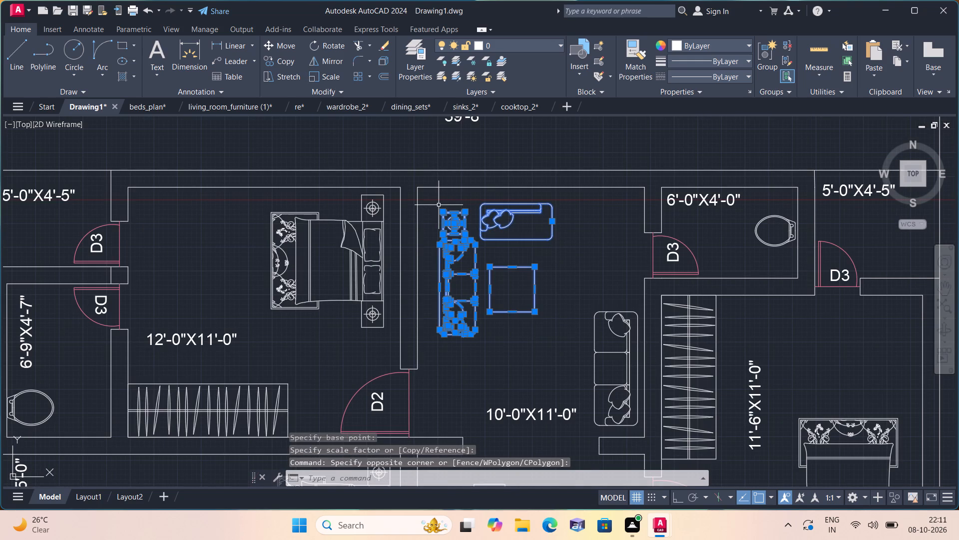
pyautogui.click(278, 47)
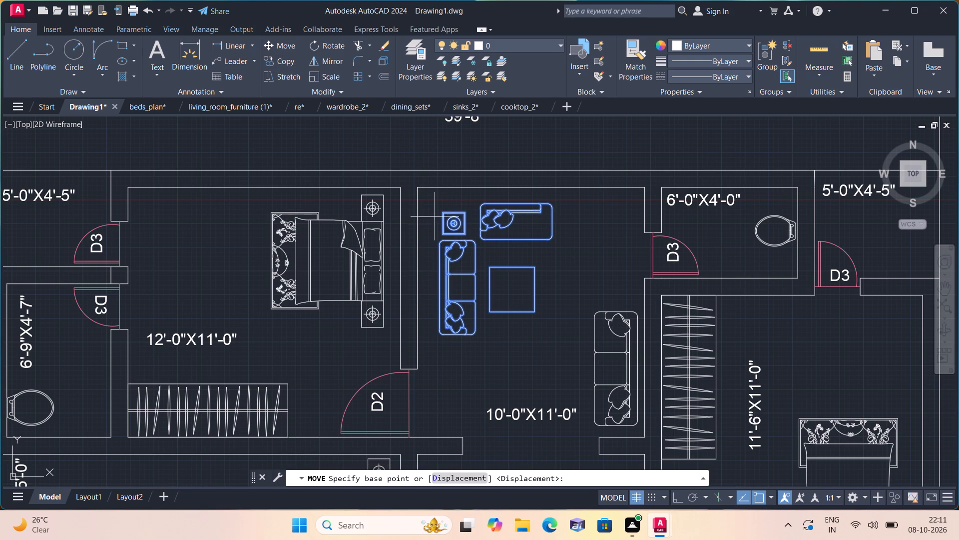
pyautogui.click(481, 273)
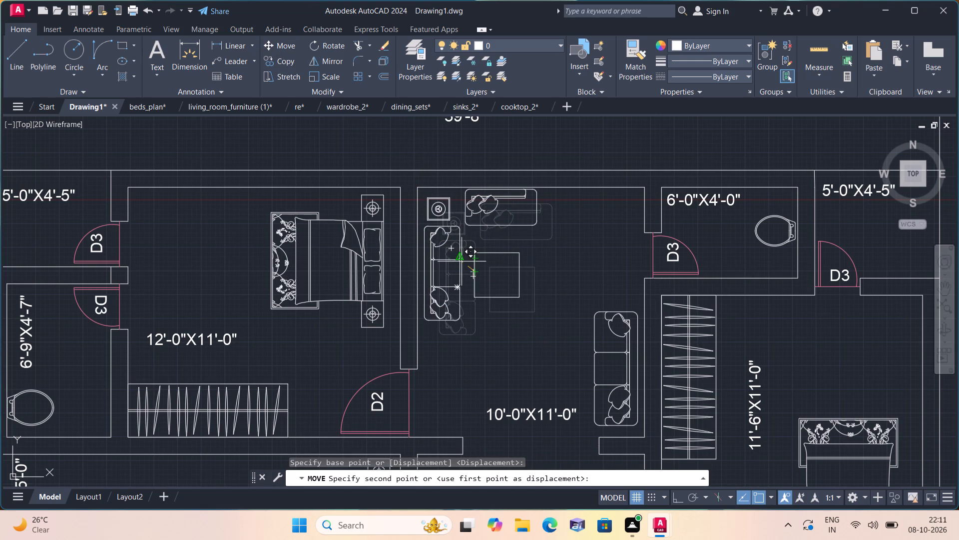
pyautogui.click(461, 262)
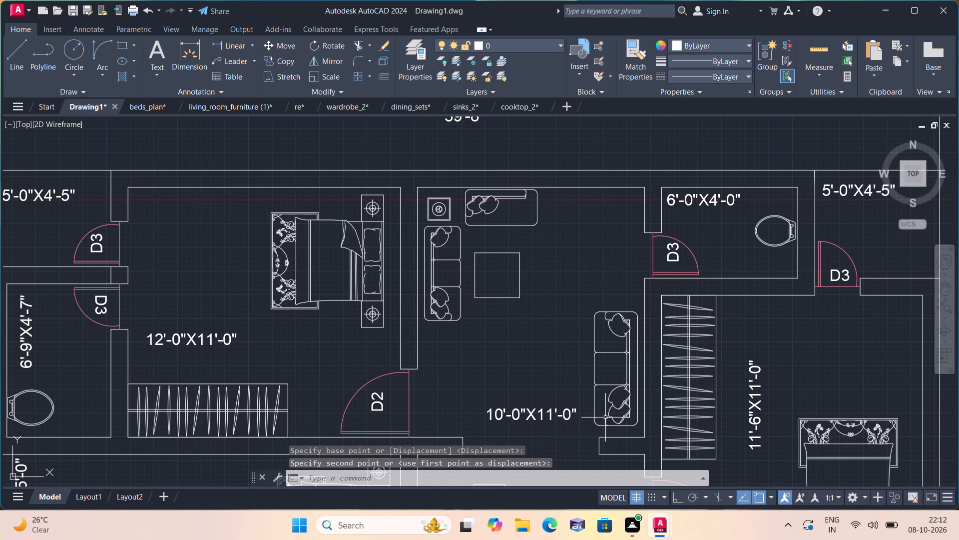
# Review the furniture layout of the 10'-0"X11'-0" room and the surrounding rooms of the plan.
pyautogui.scroll(1, 610, 418)
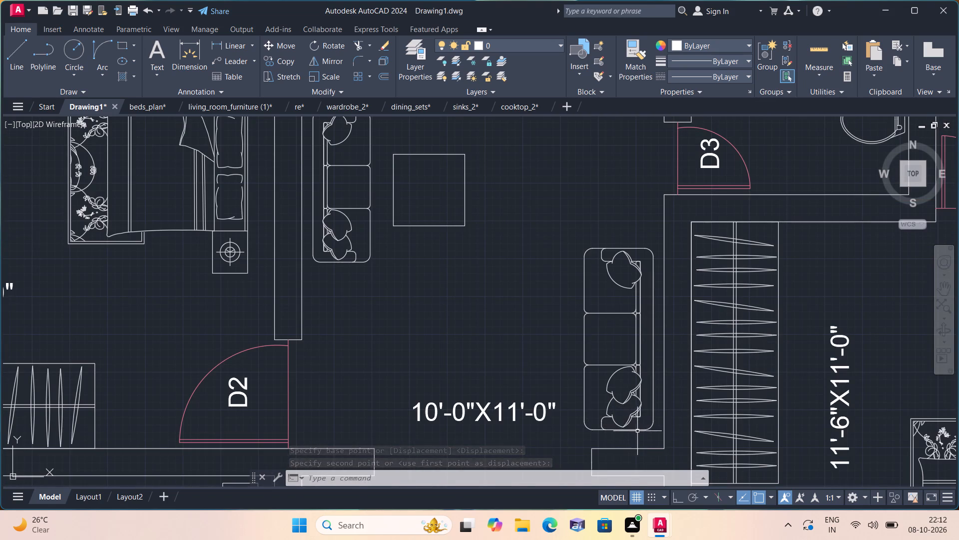
pyautogui.scroll(-2, 639, 429)
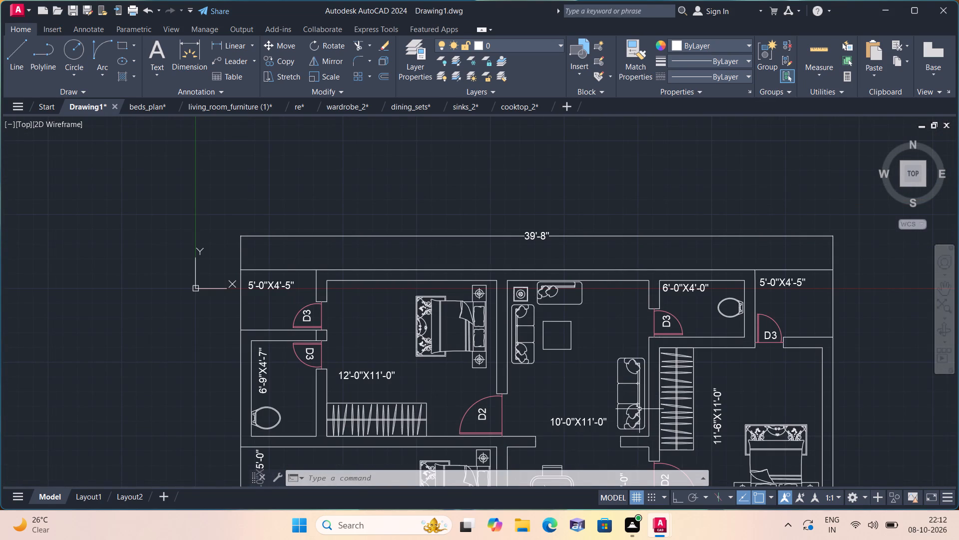
pyautogui.moveTo(640, 409); pyautogui.dragTo(612, 328, button='middle')
pyautogui.scroll(-1, 629, 373)
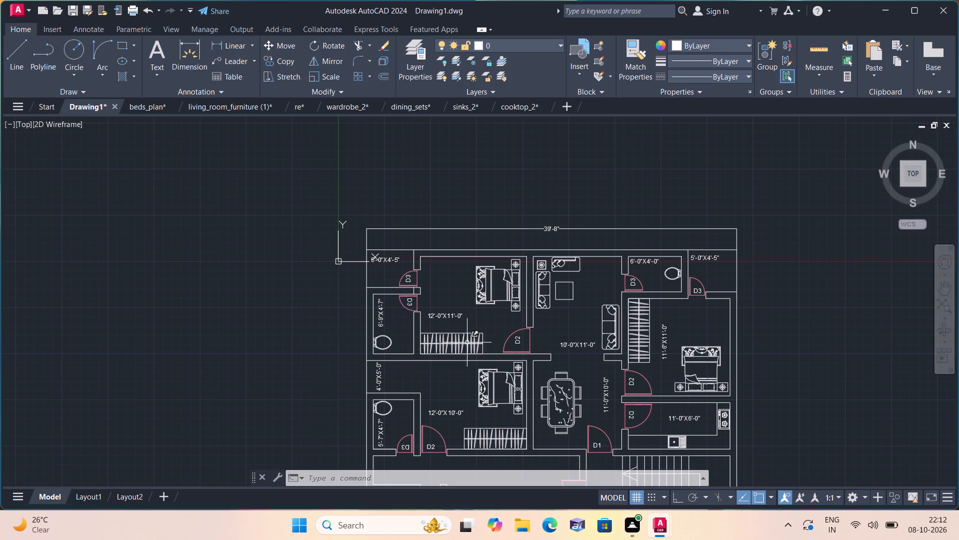
pyautogui.scroll(1, 467, 343)
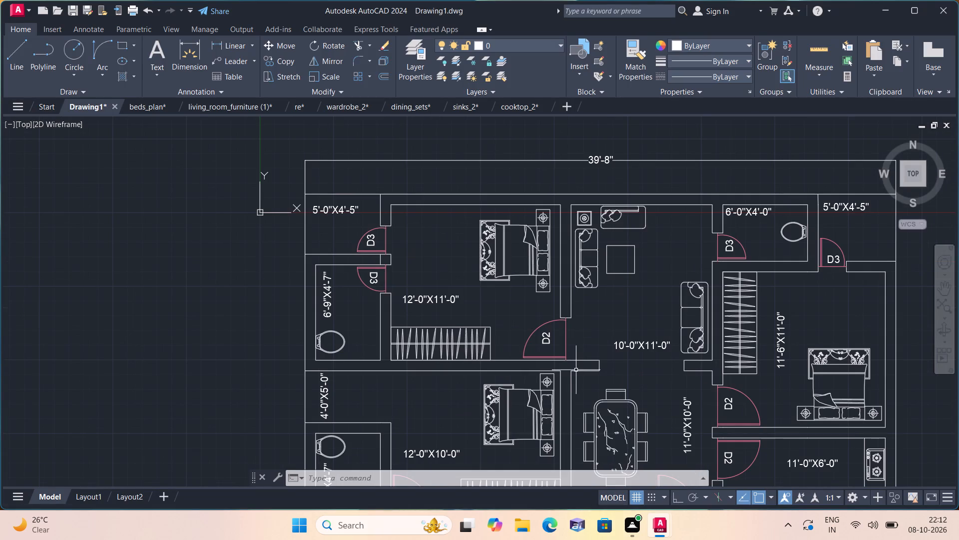
pyautogui.moveTo(576, 370); pyautogui.dragTo(464, 296, button='middle')
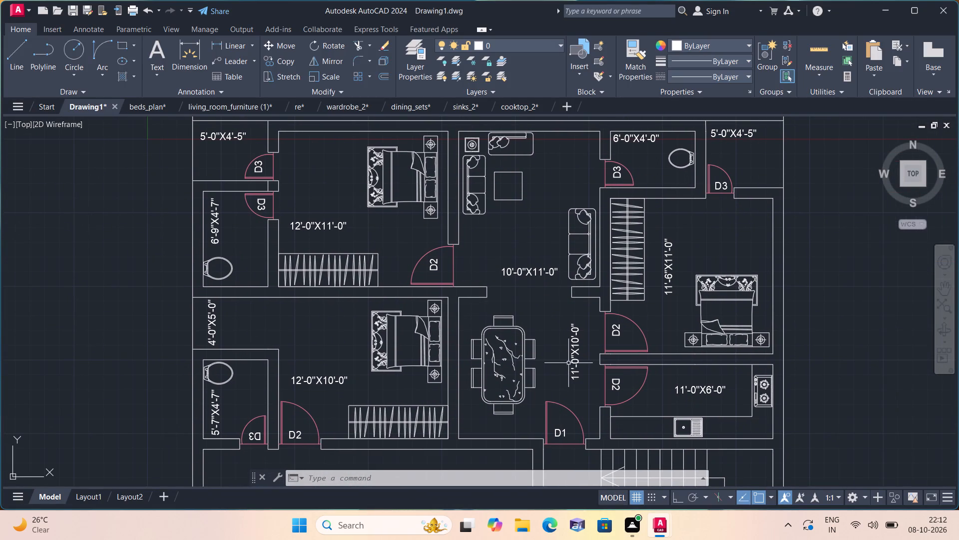
pyautogui.moveTo(563, 361); pyautogui.dragTo(512, 308, button='middle')
pyautogui.moveTo(540, 346); pyautogui.dragTo(502, 254, button='middle')
# Move the remaining oversized three-seat sofa from far below the floor plan to just beneath it.
pyautogui.scroll(-1, 529, 338)
pyautogui.scroll(-1, 504, 230)
pyautogui.scroll(-1, 490, 343)
pyautogui.moveTo(431, 380); pyautogui.dragTo(464, 288, button='middle')
pyautogui.scroll(-1, 430, 380)
pyautogui.scroll(-2, 477, 299)
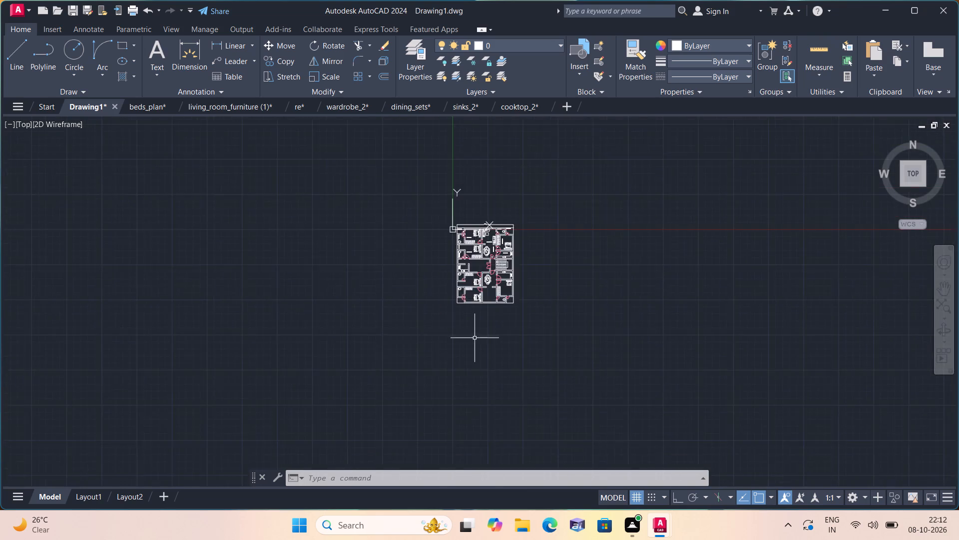
pyautogui.scroll(-1, 469, 351)
pyautogui.moveTo(395, 385); pyautogui.dragTo(468, 242, button='middle')
pyautogui.scroll(-1, 474, 236)
pyautogui.moveTo(472, 387); pyautogui.dragTo(504, 280, button='middle')
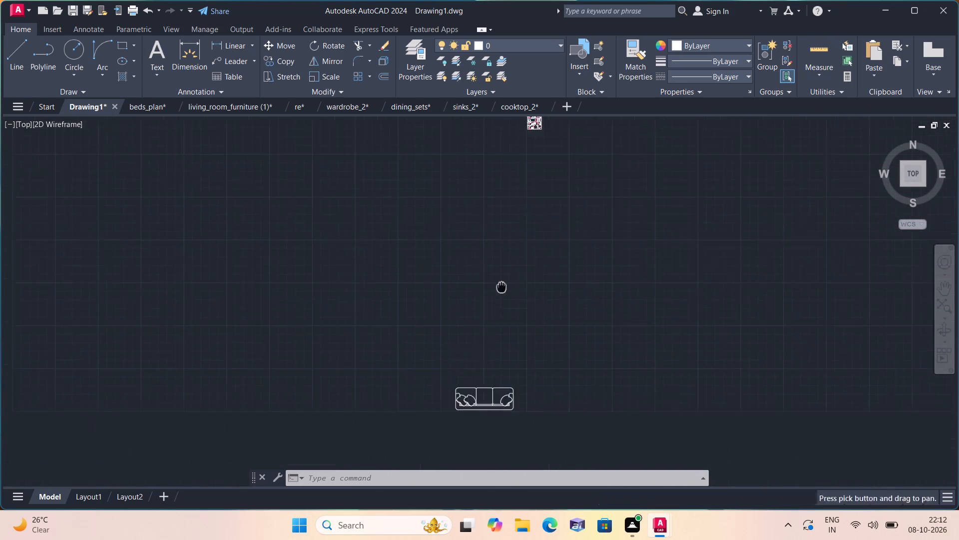
pyautogui.moveTo(513, 247); pyautogui.dragTo(510, 344, button='middle')
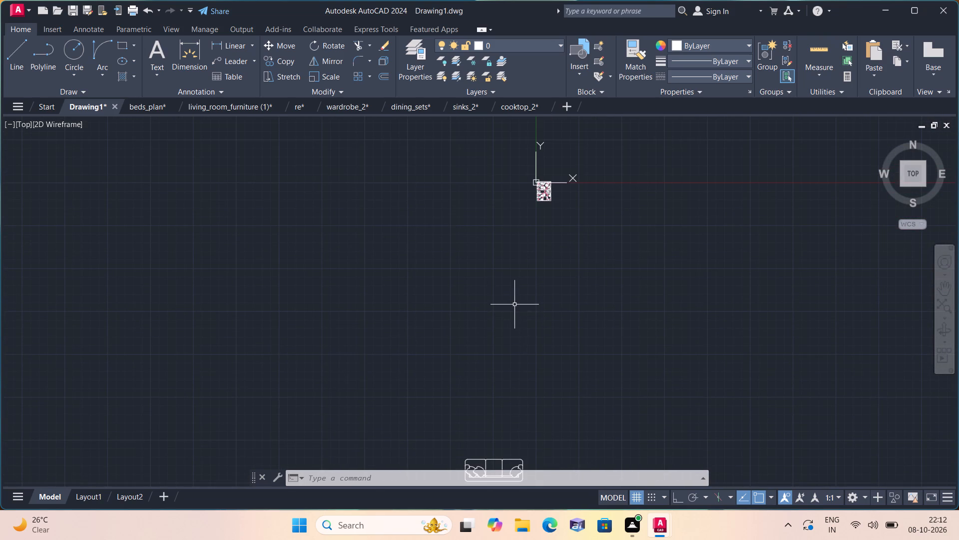
pyautogui.moveTo(538, 387); pyautogui.dragTo(530, 286, button='middle')
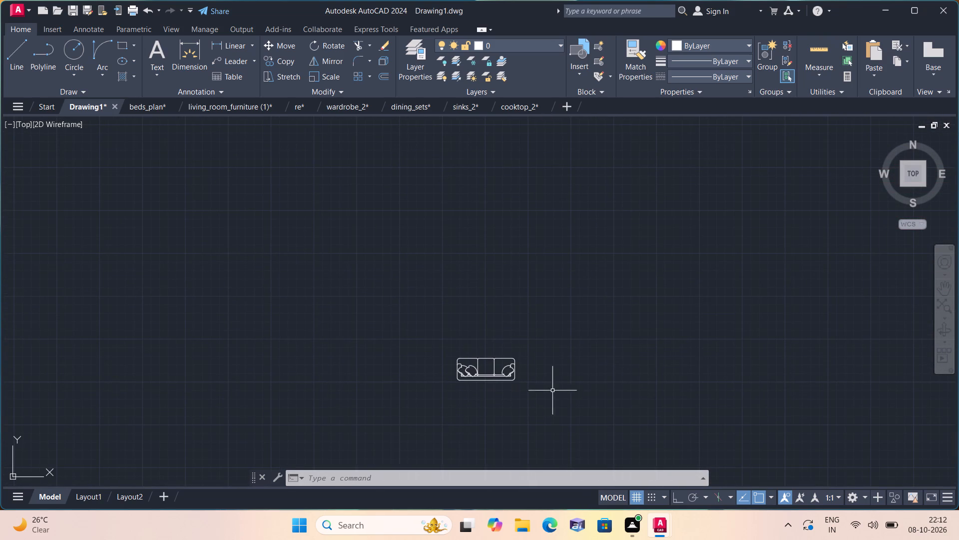
pyautogui.click(555, 405)
pyautogui.click(414, 312)
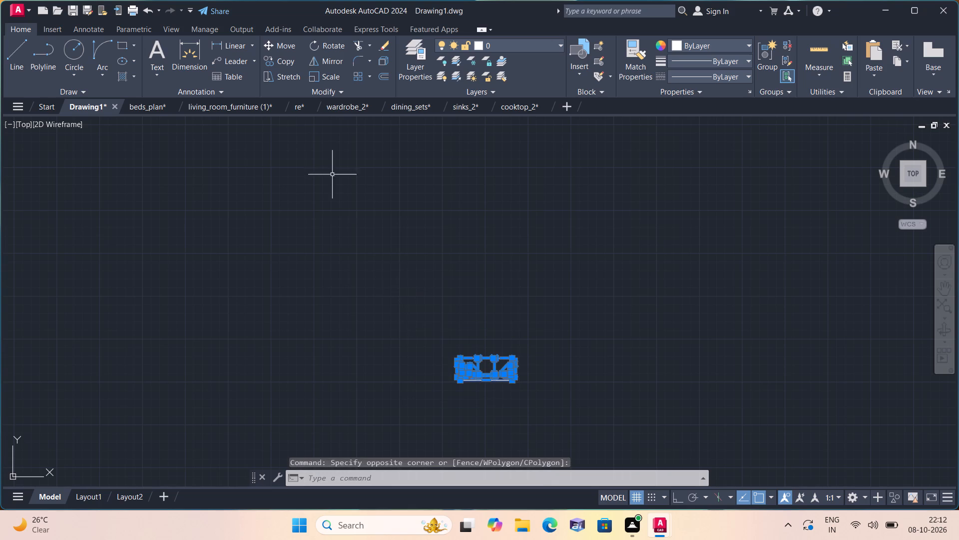
pyautogui.click(280, 46)
pyautogui.click(480, 358)
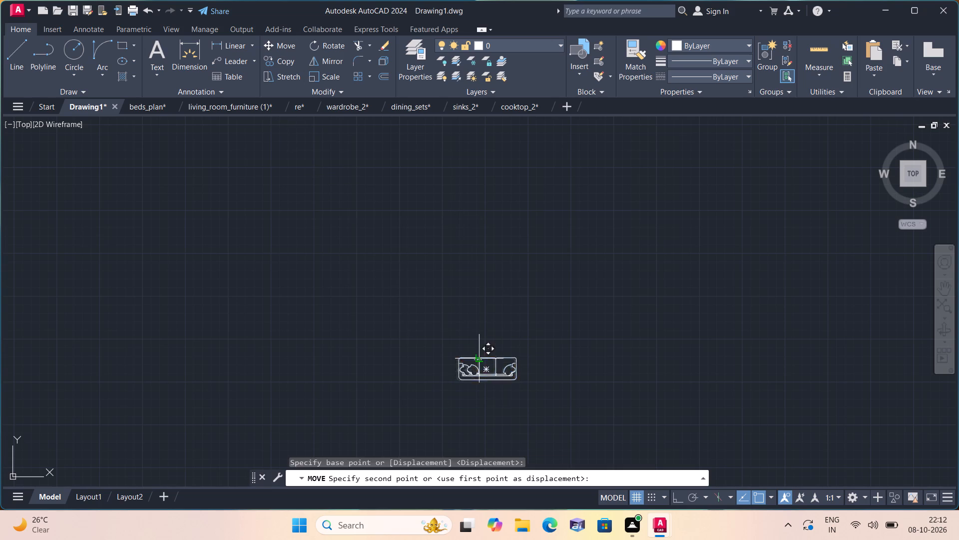
pyautogui.moveTo(510, 198); pyautogui.dragTo(548, 398, button='middle')
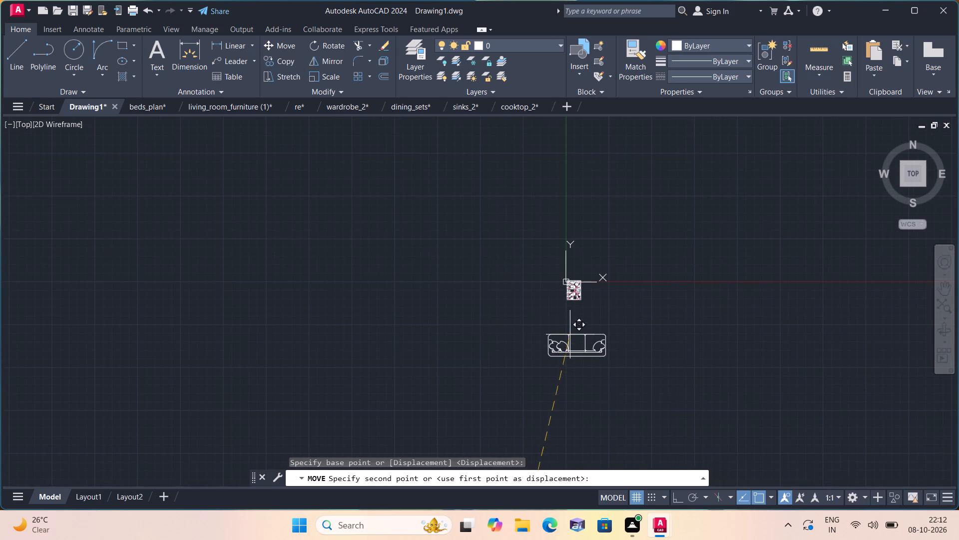
pyautogui.click(570, 326)
# Move the oversized three-seat sofa slightly closer to the lower edge of the floor plan.
pyautogui.scroll(-2, 570, 326)
pyautogui.moveTo(495, 401); pyautogui.dragTo(476, 298, button='middle')
pyautogui.scroll(-1, 477, 332)
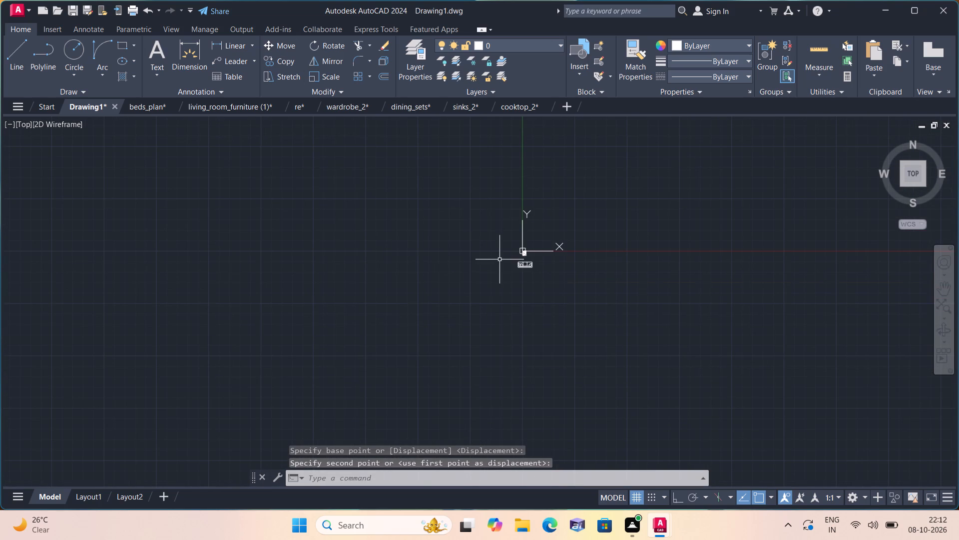
pyautogui.scroll(3, 544, 239)
pyautogui.scroll(5, 474, 304)
pyautogui.moveTo(430, 337); pyautogui.dragTo(430, 336, button='middle')
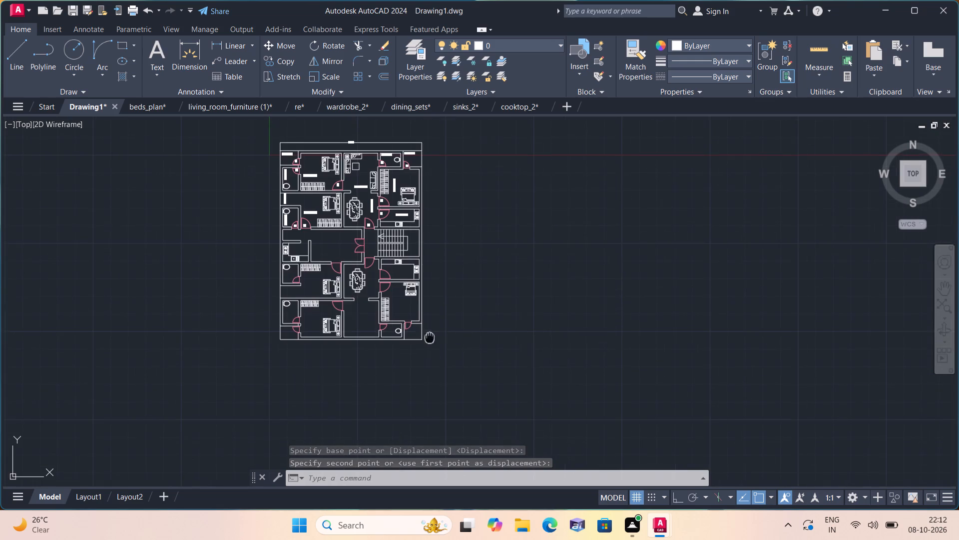
pyautogui.moveTo(430, 336); pyautogui.dragTo(465, 248, button='middle')
pyautogui.moveTo(536, 387); pyautogui.dragTo(545, 269, button='middle')
pyautogui.scroll(-1, 548, 264)
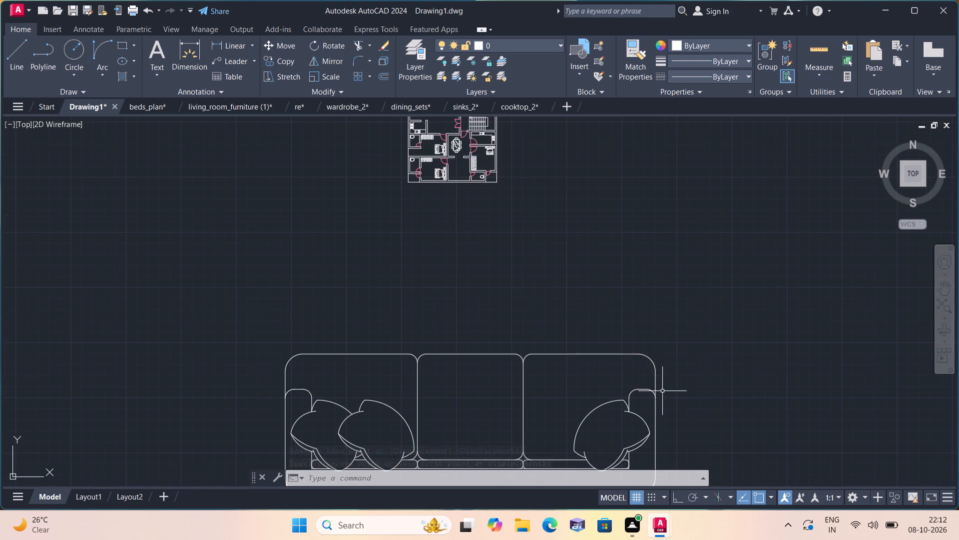
pyautogui.moveTo(705, 437); pyautogui.dragTo(674, 332, button='middle')
pyautogui.moveTo(677, 407); pyautogui.dragTo(666, 396)
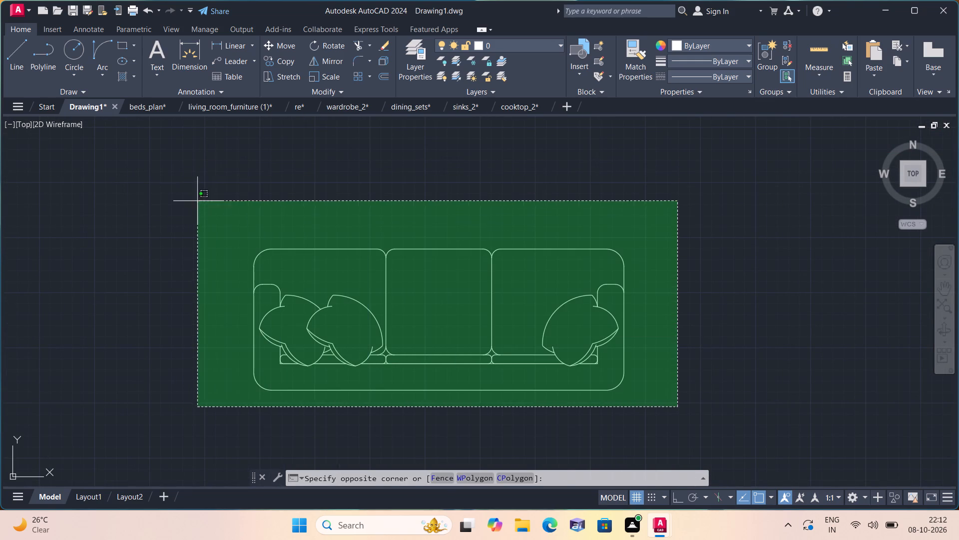
pyautogui.click(198, 201)
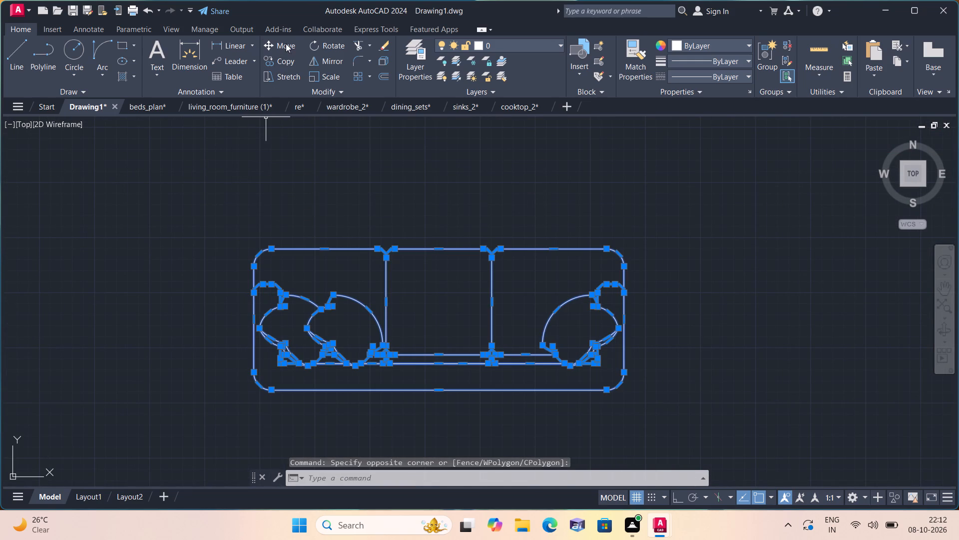
pyautogui.click(286, 43)
pyautogui.click(393, 267)
pyautogui.scroll(-2, 402, 201)
pyautogui.moveTo(405, 193); pyautogui.dragTo(398, 314, button='middle')
pyautogui.scroll(-1, 405, 193)
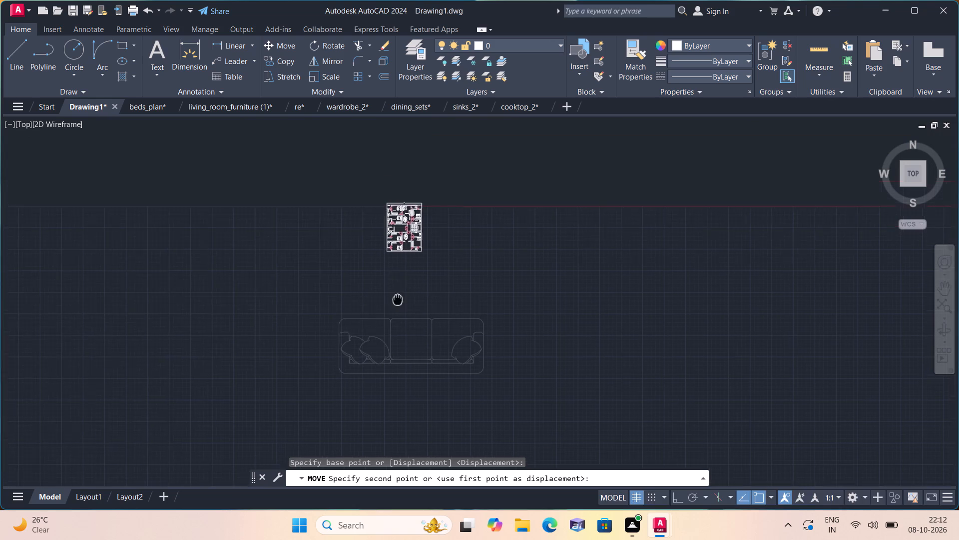
pyautogui.moveTo(398, 314); pyautogui.dragTo(400, 325, button='middle')
pyautogui.scroll(2, 419, 316)
pyautogui.click(426, 311)
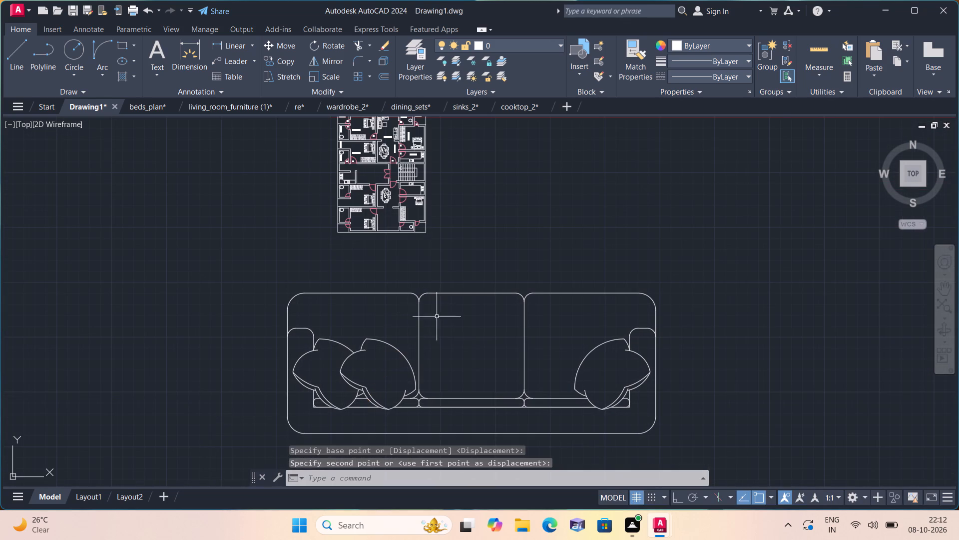
# Scale the oversized three-seat sofa down to match the size of the plan's other furniture.
pyautogui.click(714, 460)
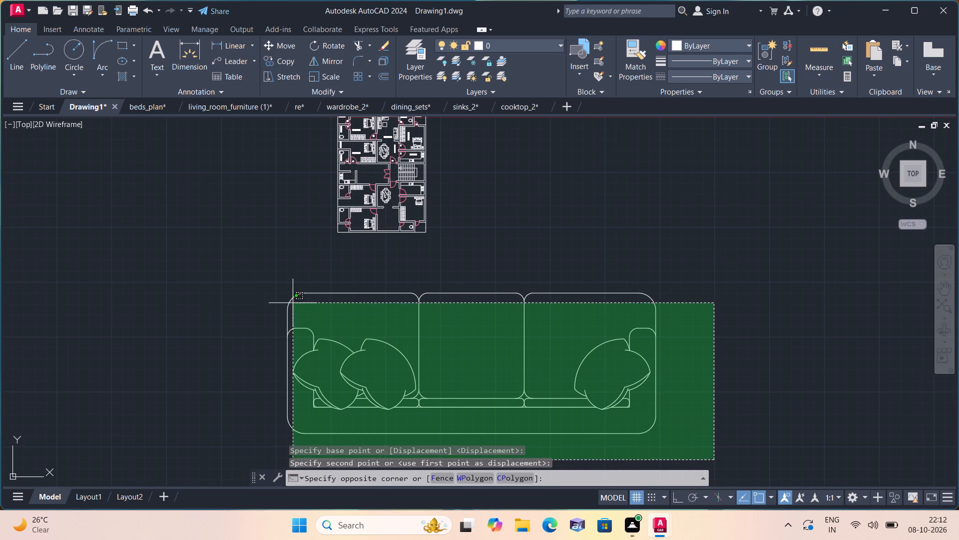
pyautogui.click(270, 288)
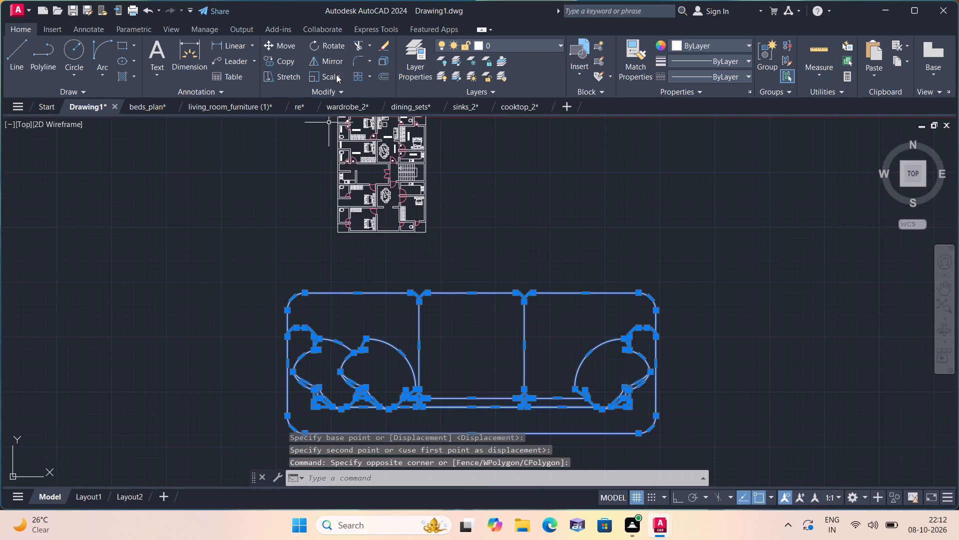
pyautogui.click(336, 74)
pyautogui.scroll(2, 383, 304)
pyautogui.click(382, 304)
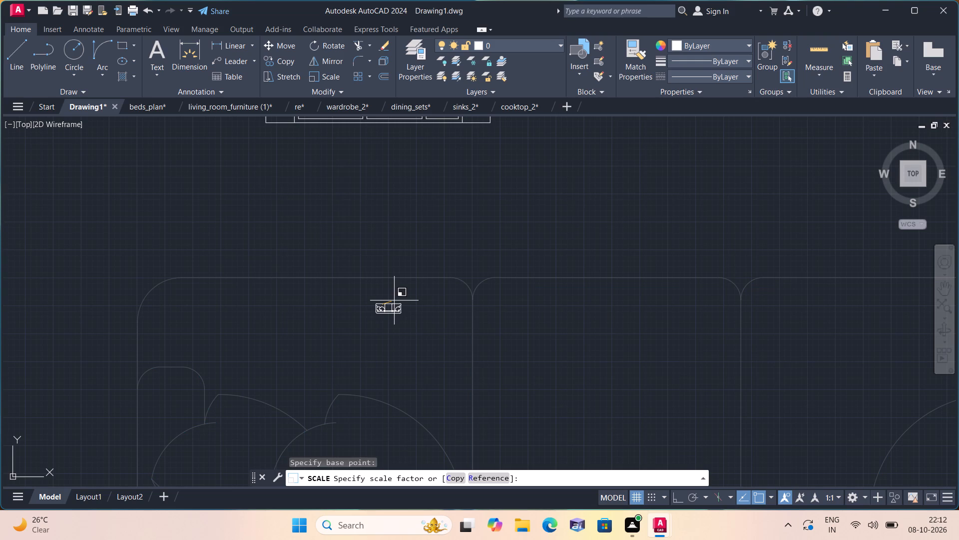
pyautogui.click(393, 301)
# Move the scaled-down sofa into the unlabelled room below the 12'-0"X10'-0" room, along its lower wall beside the double door.
pyautogui.moveTo(438, 340); pyautogui.dragTo(434, 335)
pyautogui.click(343, 265)
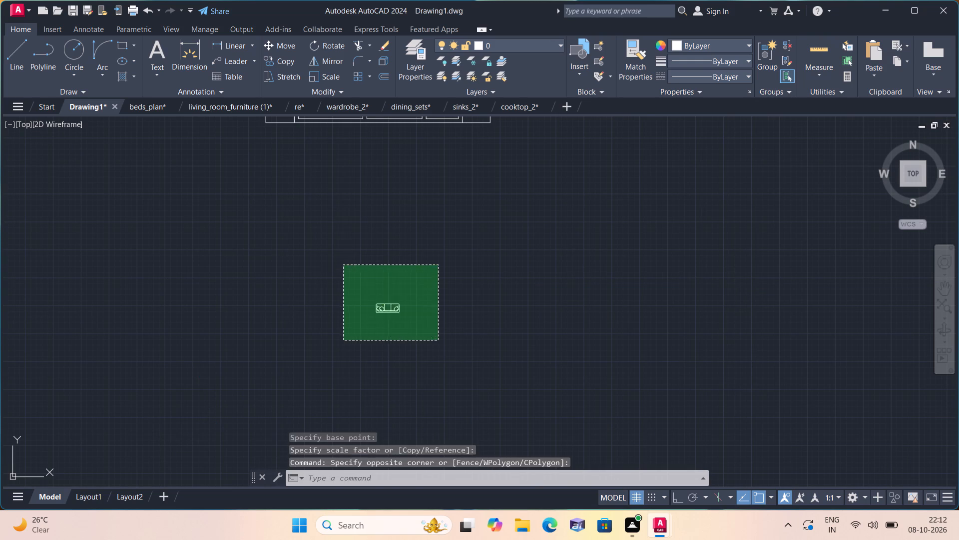
pyautogui.click(282, 42)
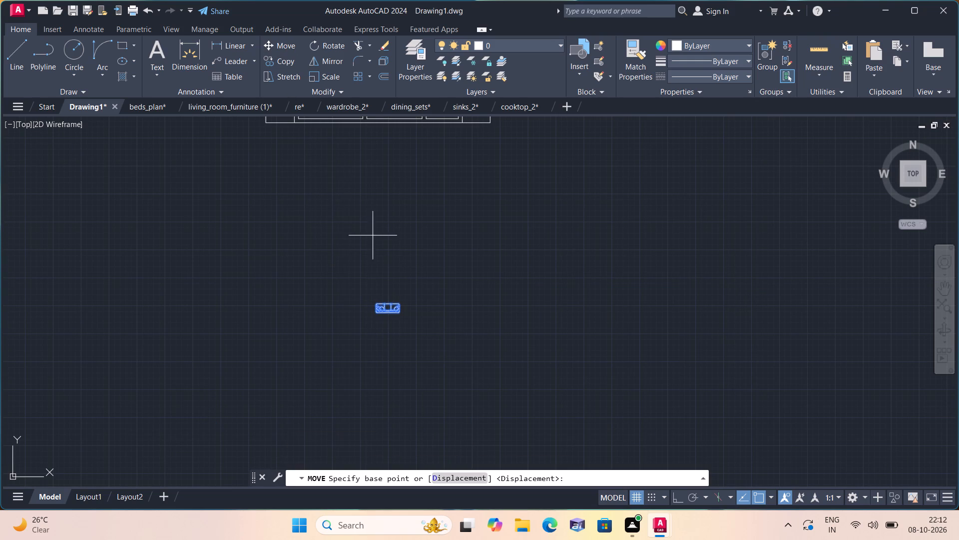
pyautogui.click(391, 302)
pyautogui.scroll(-1, 394, 277)
pyautogui.moveTo(392, 253); pyautogui.dragTo(390, 253, button='middle')
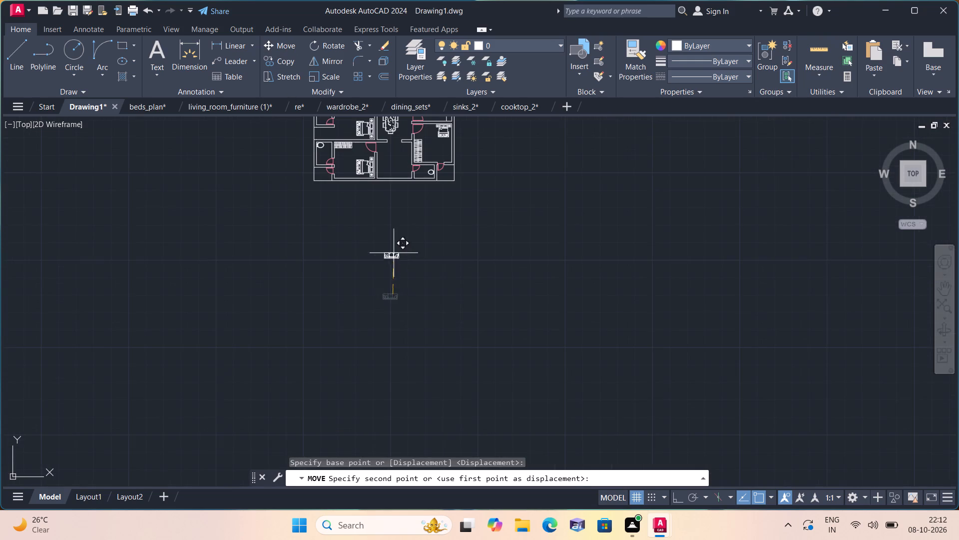
pyautogui.moveTo(390, 253); pyautogui.dragTo(406, 399, button='middle')
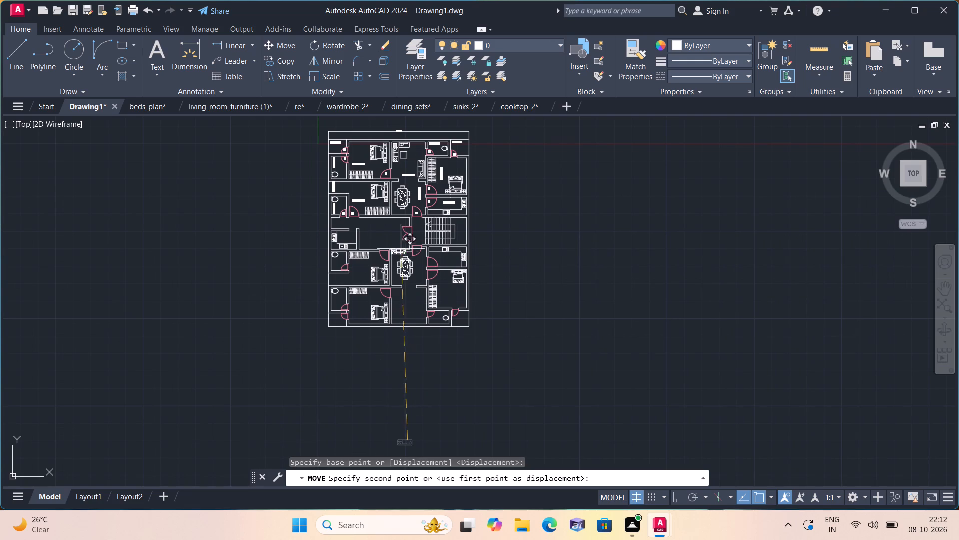
pyautogui.scroll(4, 394, 219)
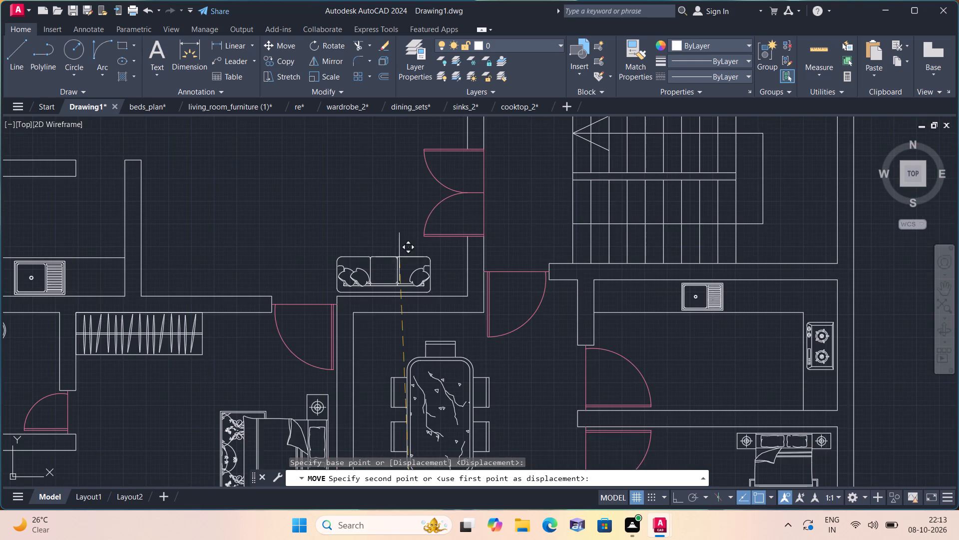
pyautogui.moveTo(397, 257); pyautogui.dragTo(391, 298, button='middle')
pyautogui.scroll(2, 392, 298)
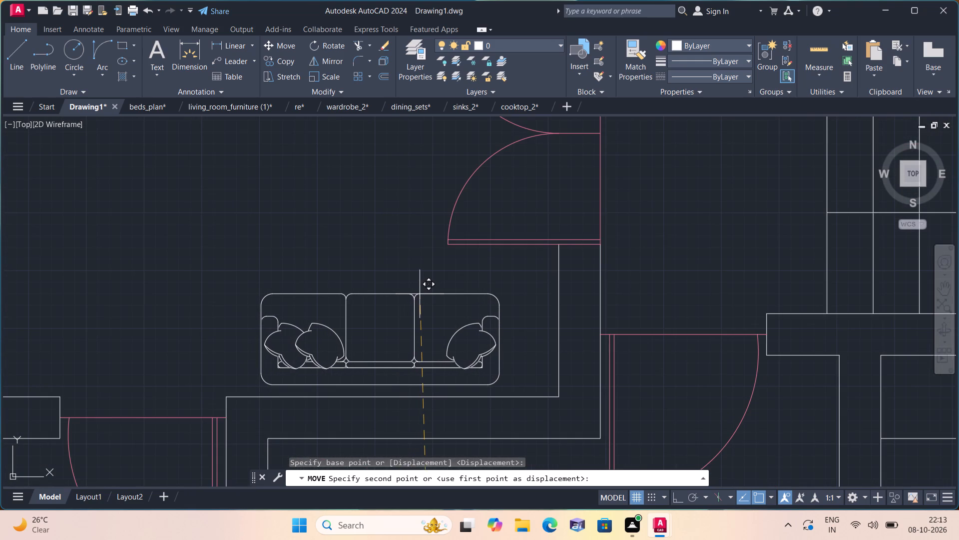
pyautogui.click(407, 294)
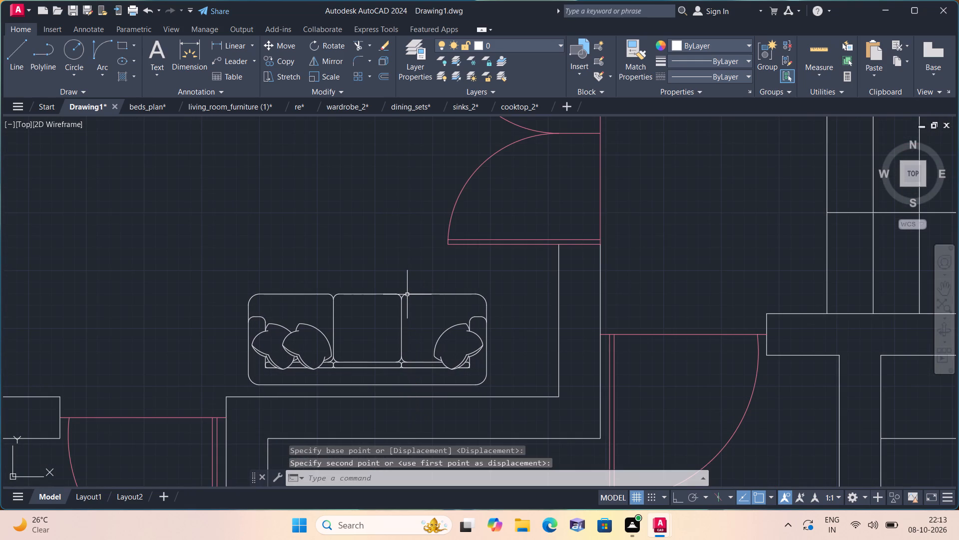
# Review the placed sofa and the furniture layout of the plan's lower rooms for missing pieces.
pyautogui.moveTo(403, 296); pyautogui.dragTo(393, 319, button='middle')
pyautogui.scroll(-2, 396, 319)
pyautogui.scroll(-1, 452, 373)
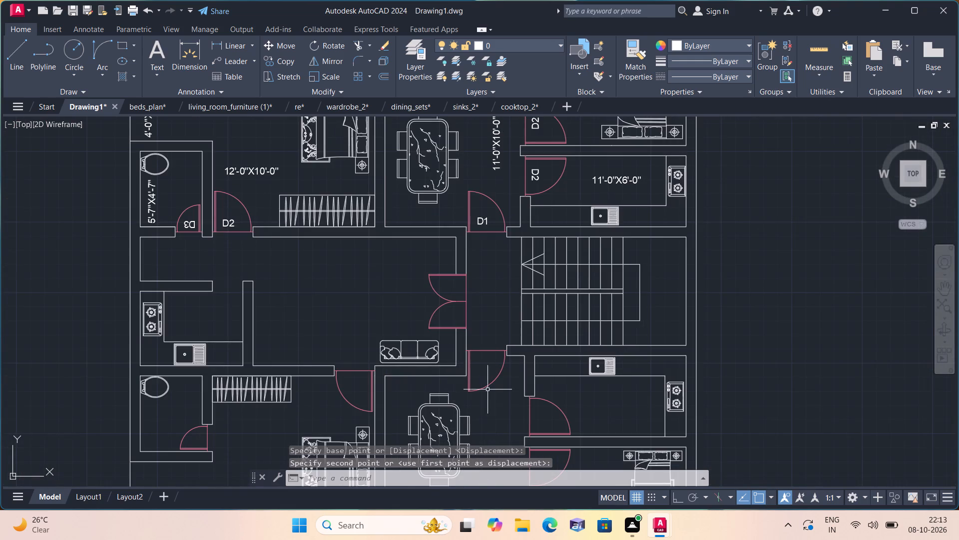
pyautogui.scroll(-1, 506, 385)
pyautogui.scroll(-1, 553, 408)
pyautogui.scroll(1, 553, 407)
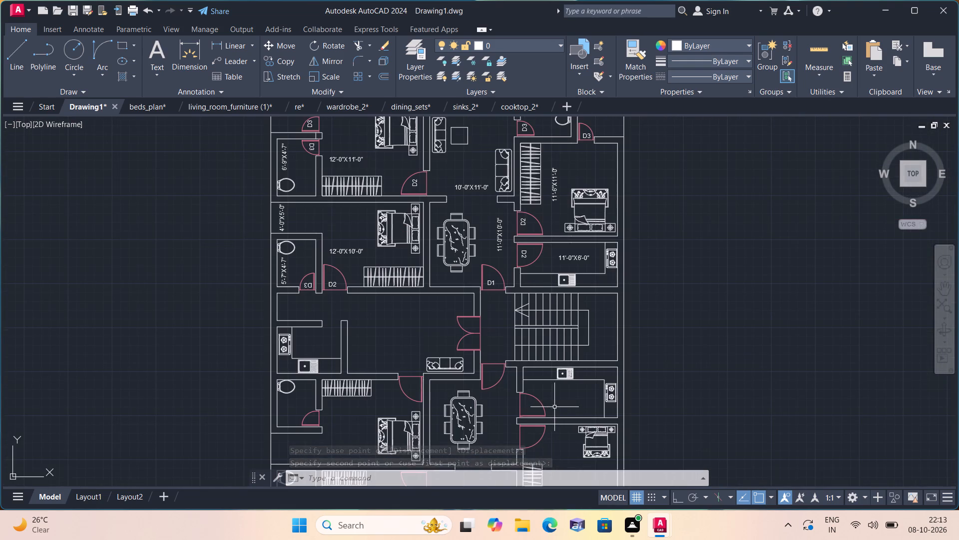
pyautogui.moveTo(551, 407); pyautogui.dragTo(514, 306, button='middle')
pyautogui.moveTo(528, 384); pyautogui.dragTo(522, 310, button='middle')
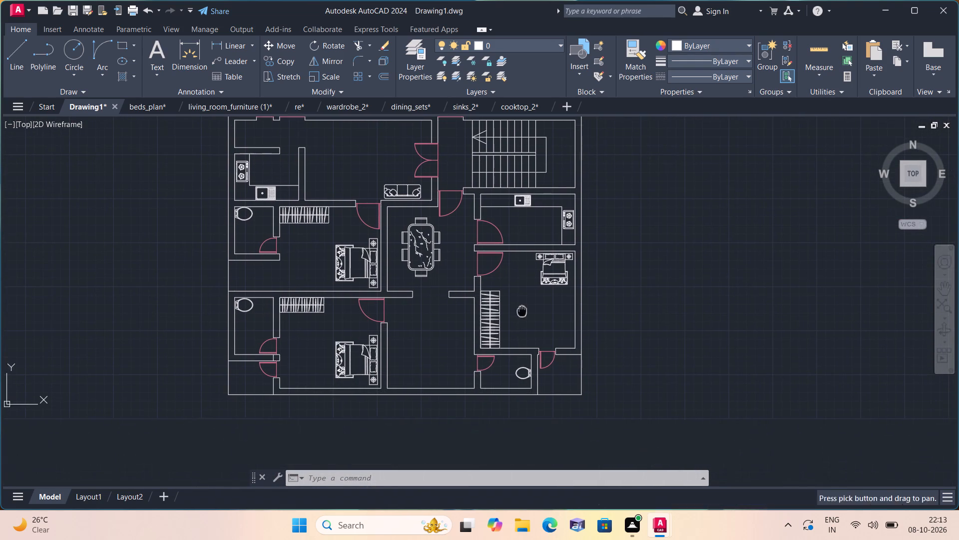
pyautogui.moveTo(442, 294); pyautogui.dragTo(441, 294, button='middle')
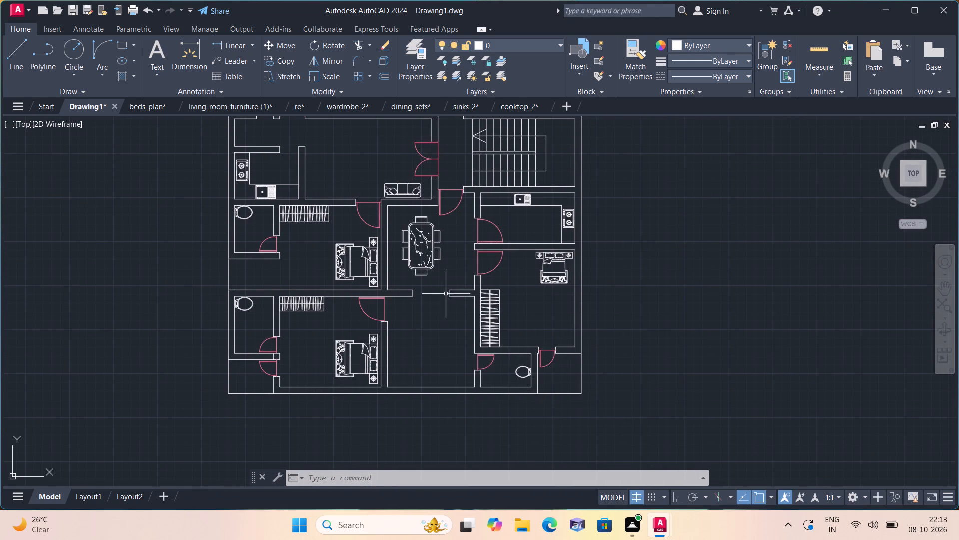
pyautogui.moveTo(441, 294); pyautogui.dragTo(483, 371, button='middle')
pyautogui.moveTo(482, 371); pyautogui.dragTo(479, 354, button='middle')
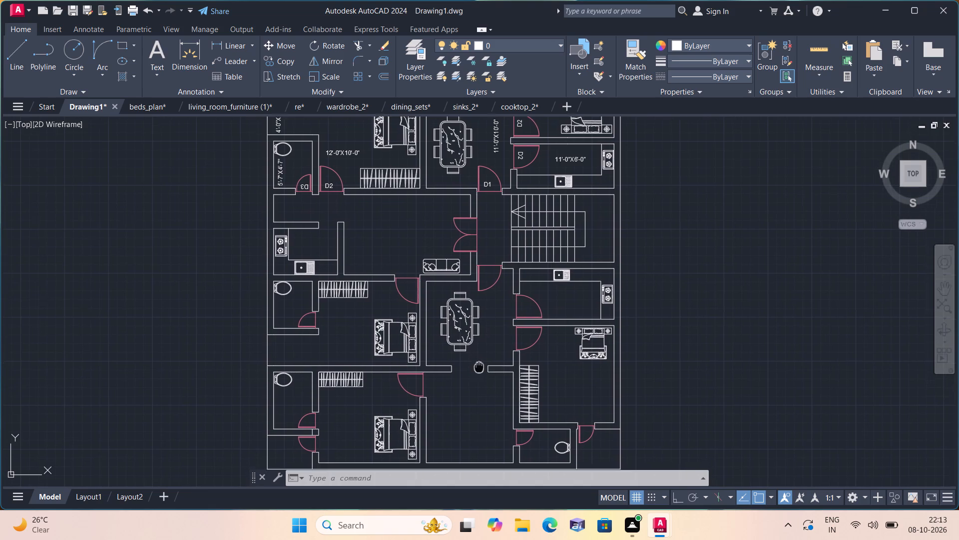
pyautogui.moveTo(479, 354); pyautogui.dragTo(496, 299, button='middle')
# Copy the three-seat sofa beside the 10'-0"X11'-0" label into the lower living room, against the wall shared with the wardrobe.
pyautogui.moveTo(496, 298); pyautogui.dragTo(529, 461, button='middle')
pyautogui.moveTo(532, 380); pyautogui.dragTo(553, 528, button='middle')
pyautogui.scroll(2, 578, 322)
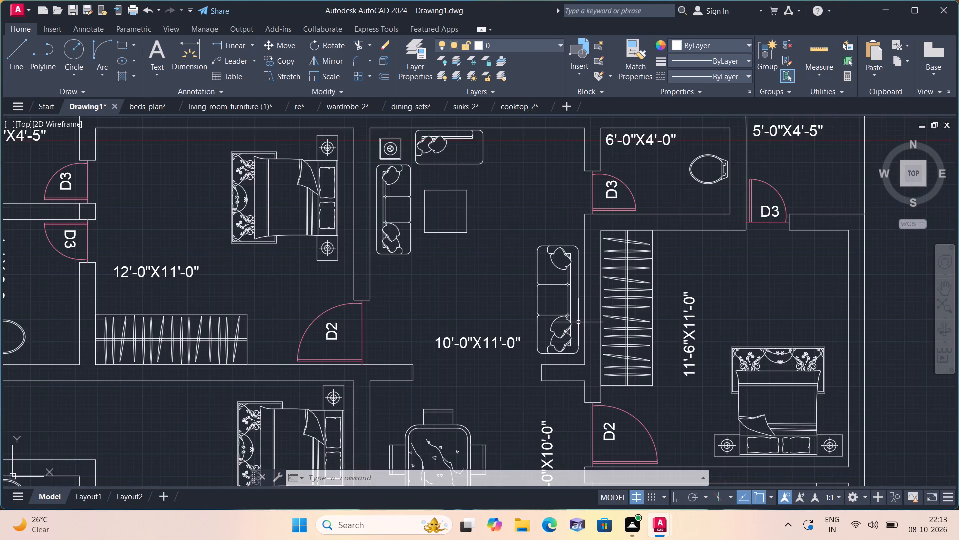
pyautogui.scroll(2, 571, 344)
pyautogui.moveTo(566, 345); pyautogui.dragTo(570, 408, button='middle')
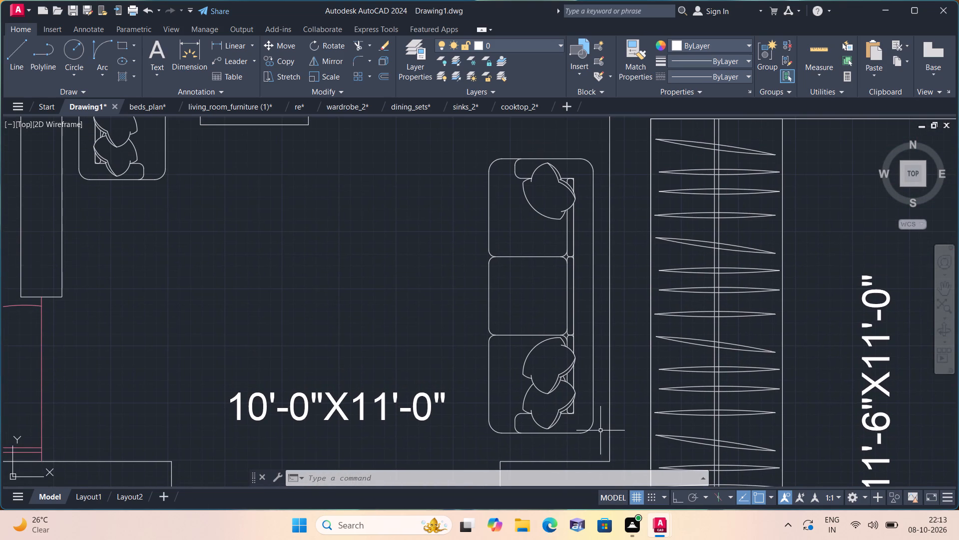
pyautogui.scroll(1, 600, 430)
pyautogui.click(596, 442)
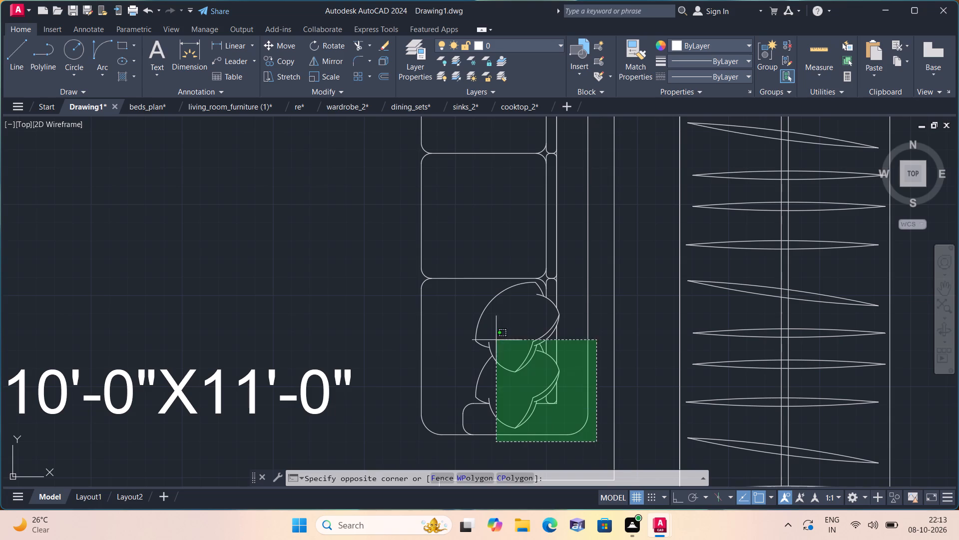
pyautogui.moveTo(397, 237); pyautogui.dragTo(410, 334, button='middle')
pyautogui.scroll(-1, 397, 241)
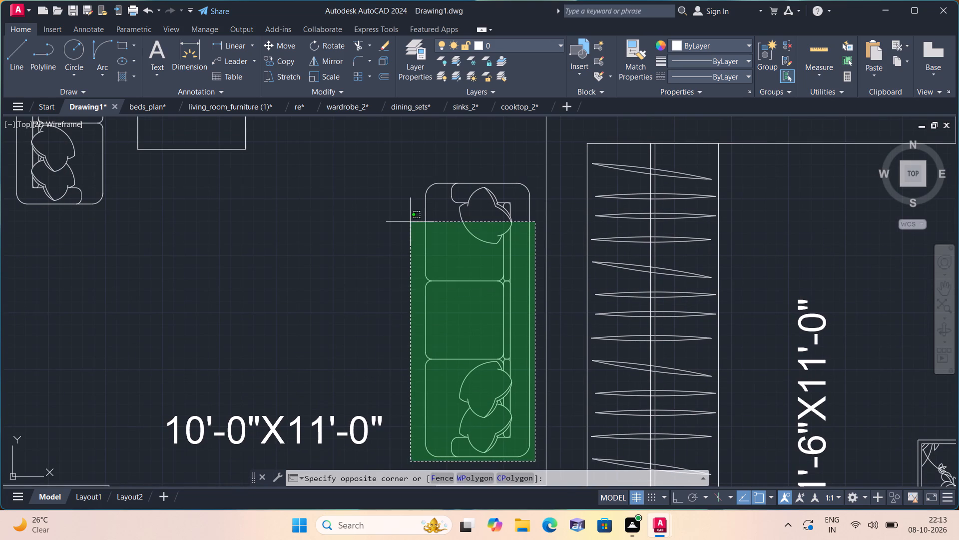
pyautogui.click(411, 174)
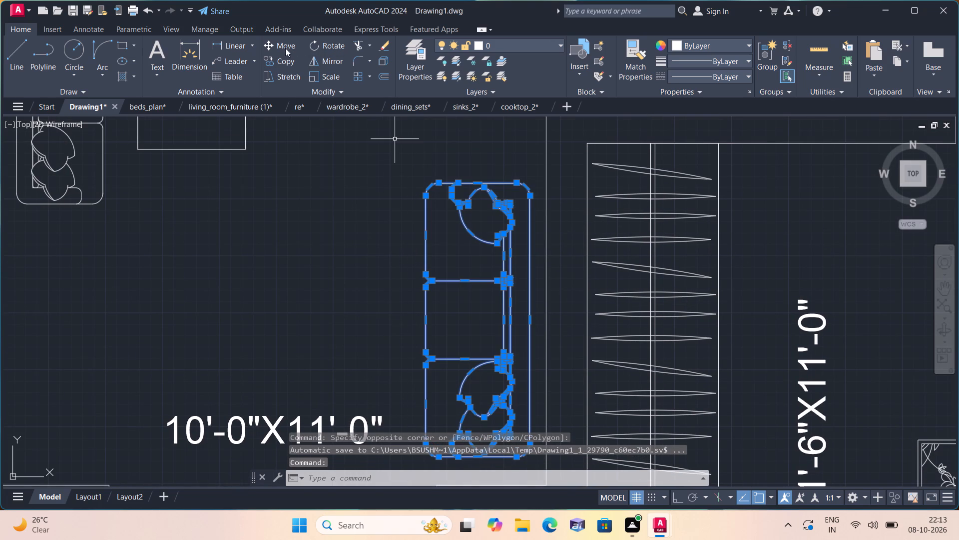
pyautogui.click(285, 58)
pyautogui.click(460, 216)
pyautogui.scroll(-1, 466, 232)
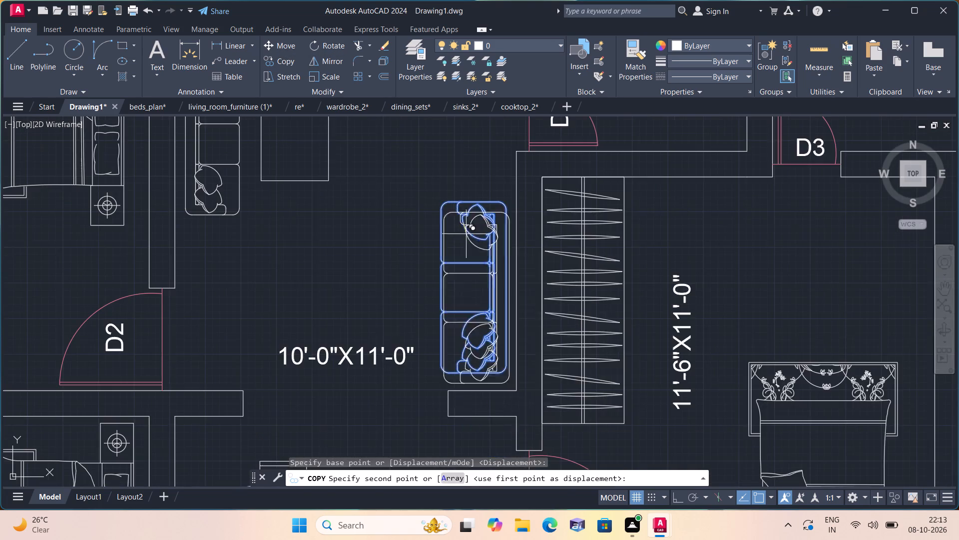
pyautogui.scroll(-2, 557, 387)
pyautogui.moveTo(554, 387); pyautogui.dragTo(543, 256, button='middle')
pyautogui.scroll(-1, 598, 369)
pyautogui.moveTo(596, 369); pyautogui.dragTo(568, 252, button='middle')
pyautogui.moveTo(578, 377); pyautogui.dragTo(561, 237, button='middle')
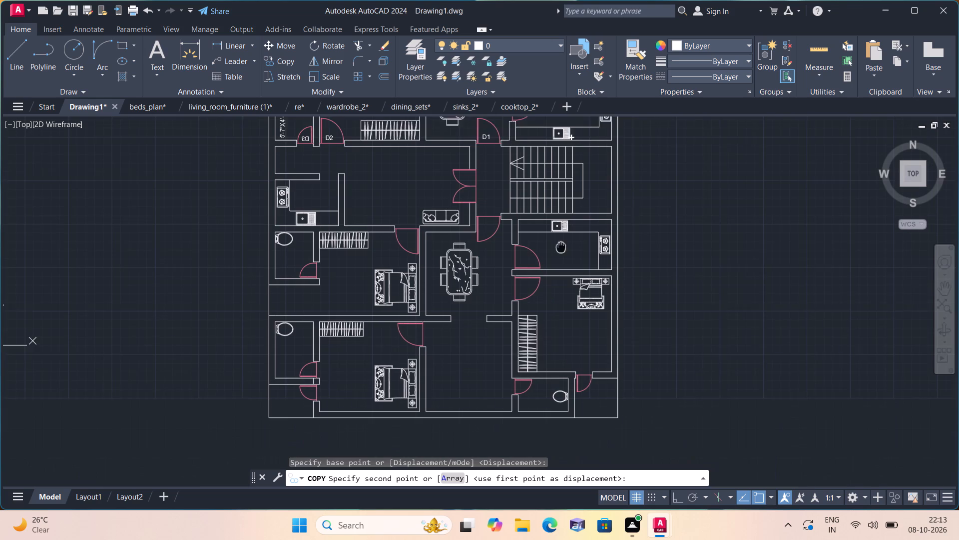
pyautogui.scroll(4, 496, 321)
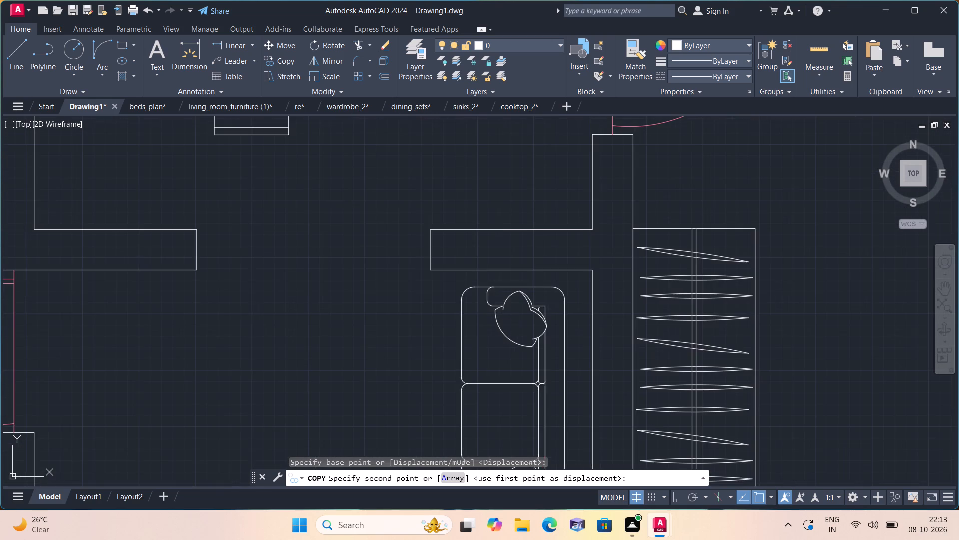
pyautogui.click(506, 314)
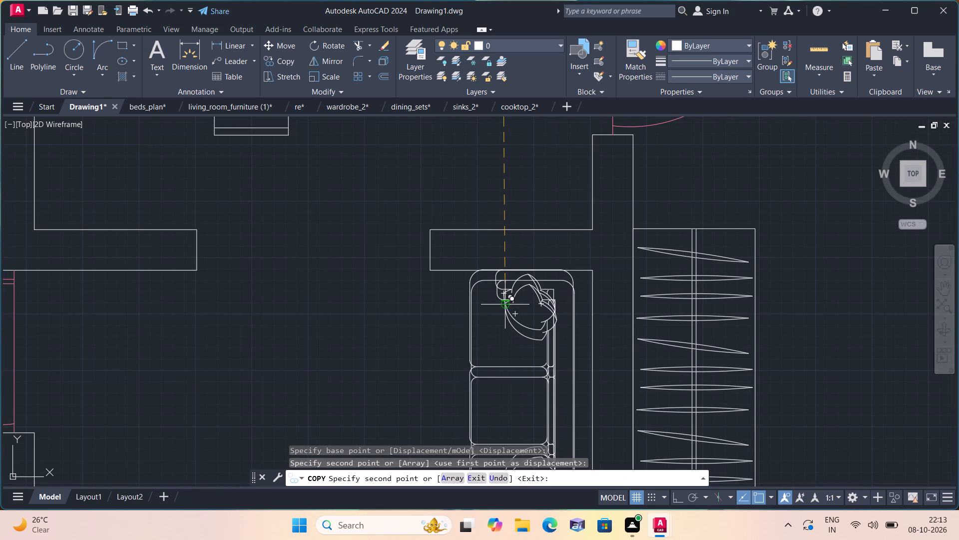
pyautogui.press('F1')
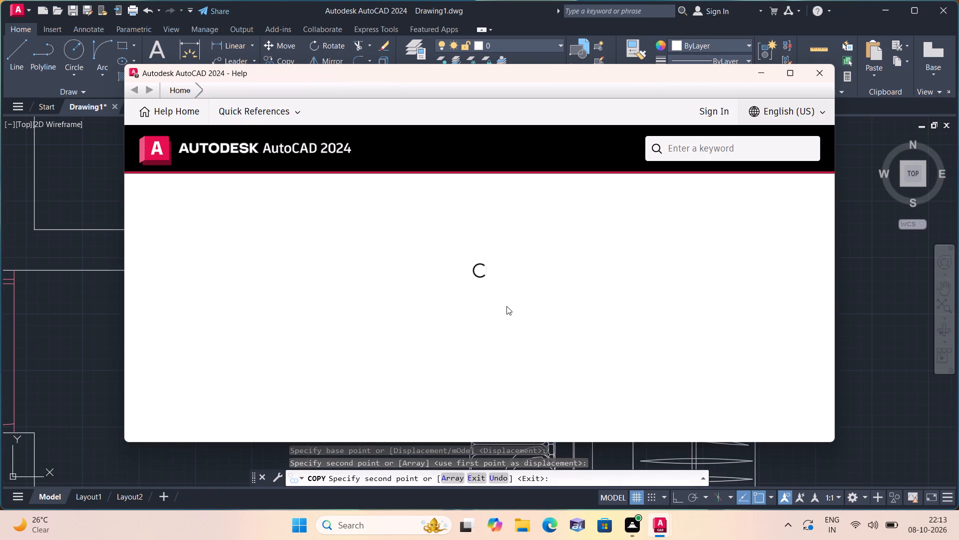
pyautogui.click(816, 76)
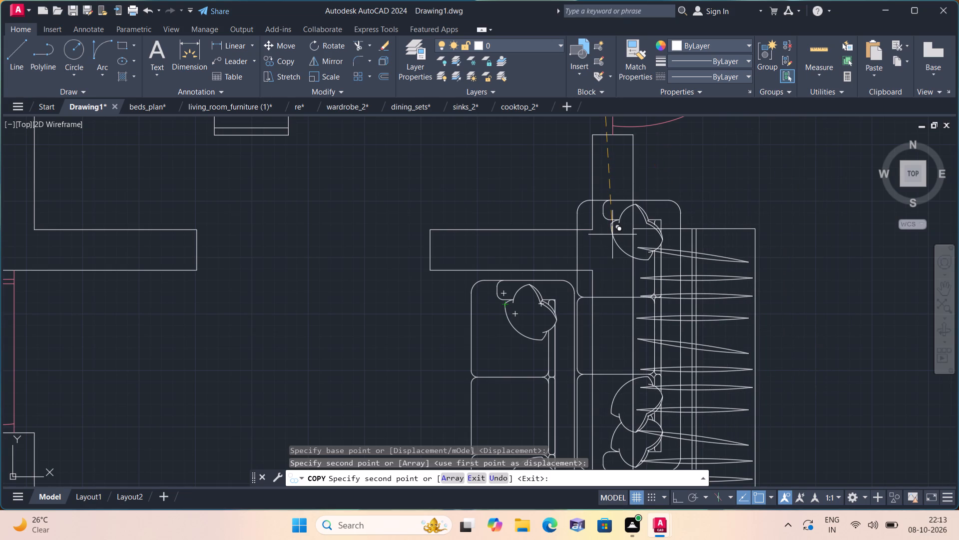
pyautogui.press('Escape')
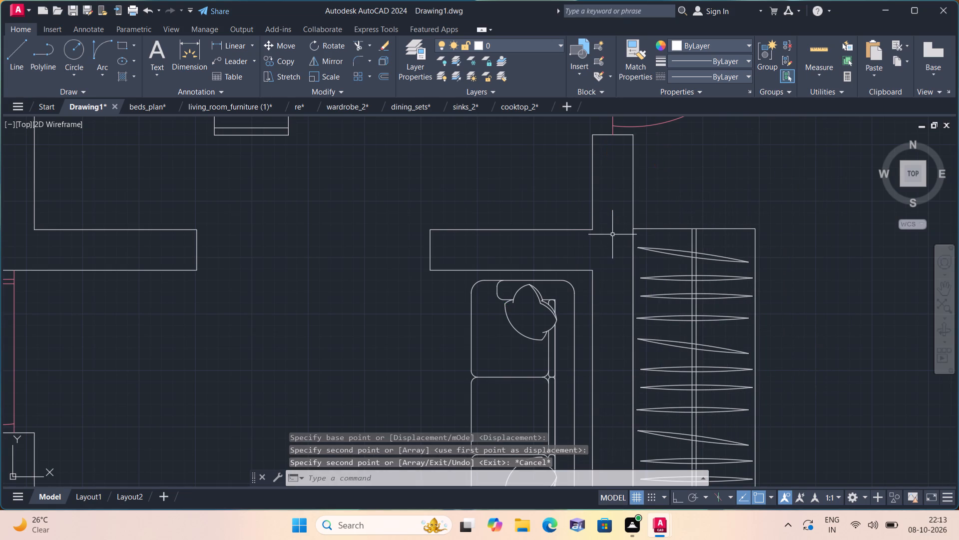
# Copy the 10'-0"X11'-0" room's other seating group, with both sofas, side table and square centre table, to the empty area below the plan.
pyautogui.scroll(-4, 613, 232)
pyautogui.moveTo(543, 226); pyautogui.dragTo(531, 346, button='middle')
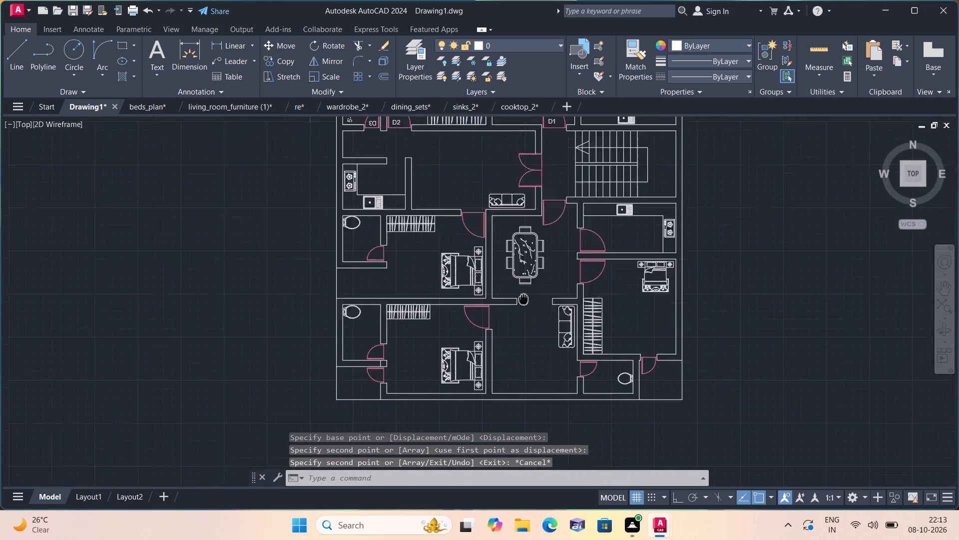
pyautogui.moveTo(531, 346); pyautogui.dragTo(530, 394, button='middle')
pyautogui.scroll(-1, 530, 364)
pyautogui.moveTo(525, 181); pyautogui.dragTo(534, 294, button='middle')
pyautogui.scroll(3, 536, 317)
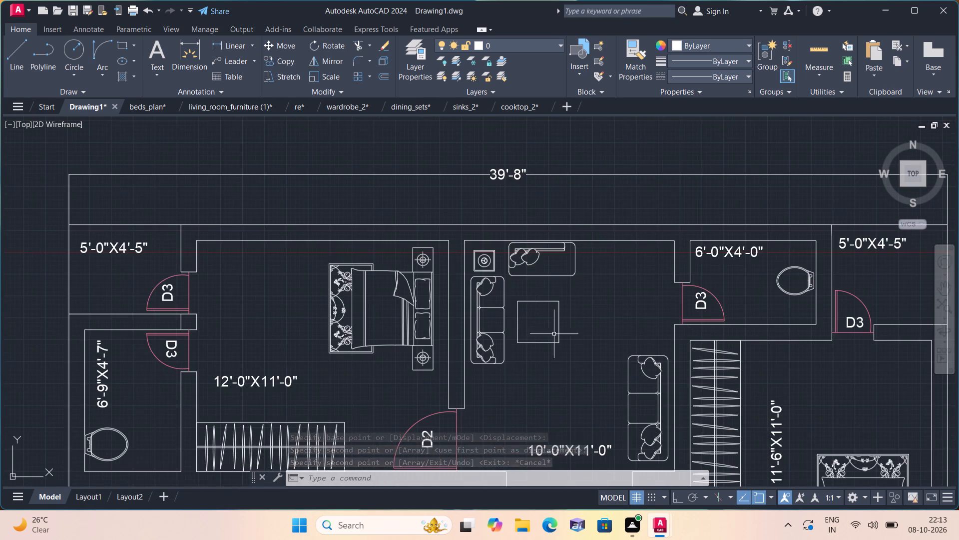
pyautogui.scroll(2, 578, 361)
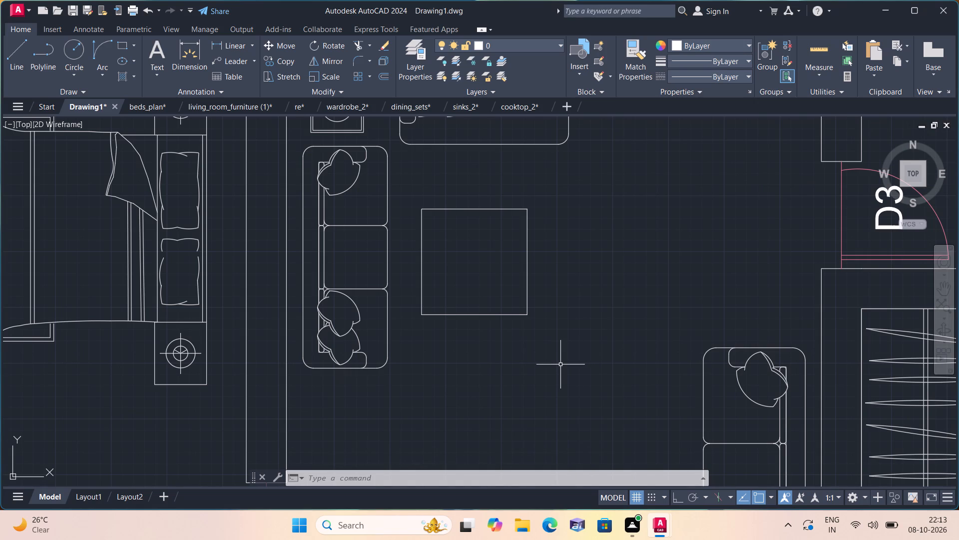
pyautogui.click(560, 364)
pyautogui.scroll(-1, 457, 221)
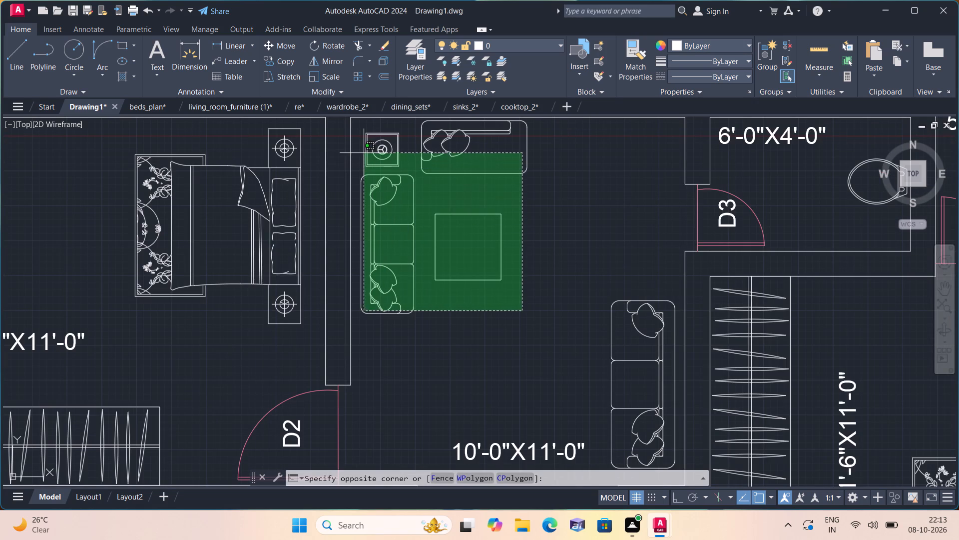
pyautogui.click(356, 146)
pyautogui.moveTo(353, 156); pyautogui.dragTo(355, 195, button='middle')
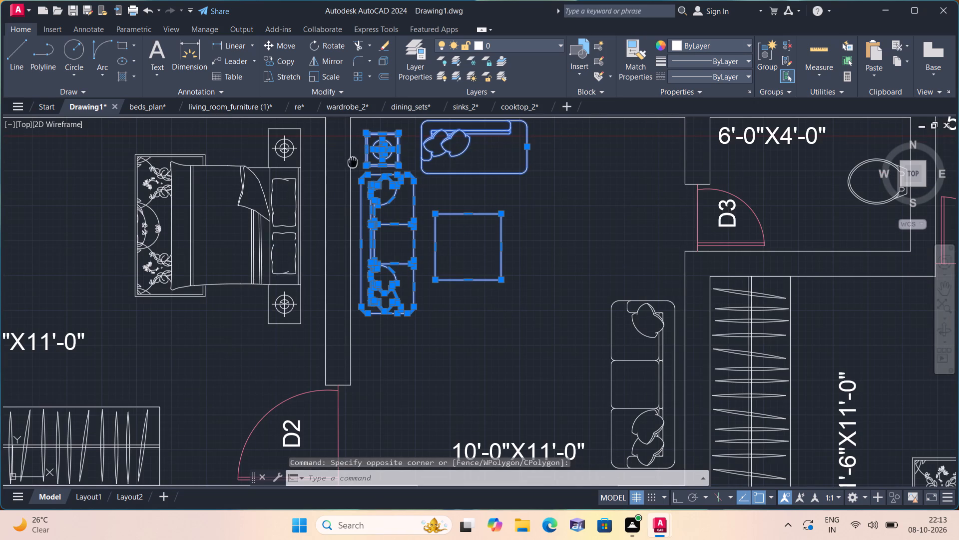
pyautogui.moveTo(355, 195); pyautogui.dragTo(358, 211, button='middle')
pyautogui.click(274, 59)
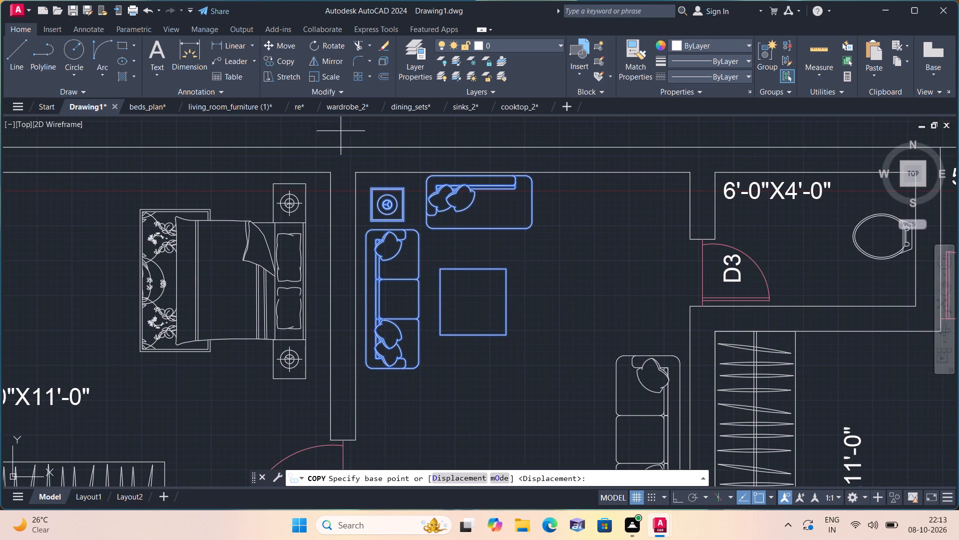
pyautogui.click(407, 241)
pyautogui.scroll(-4, 407, 241)
pyautogui.moveTo(409, 291); pyautogui.dragTo(397, 192, button='middle')
pyautogui.scroll(-1, 398, 182)
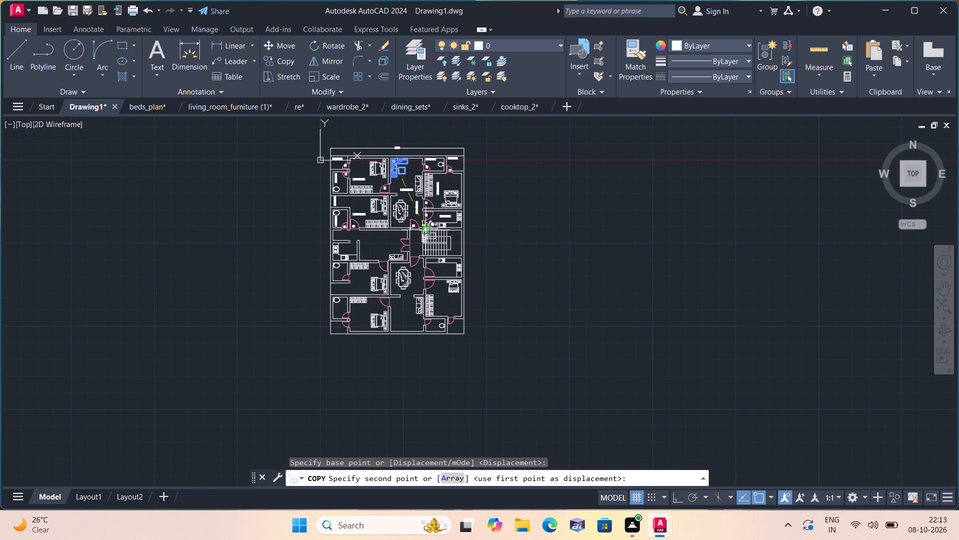
pyautogui.scroll(4, 402, 302)
pyautogui.moveTo(399, 319); pyautogui.dragTo(423, 186, button='middle')
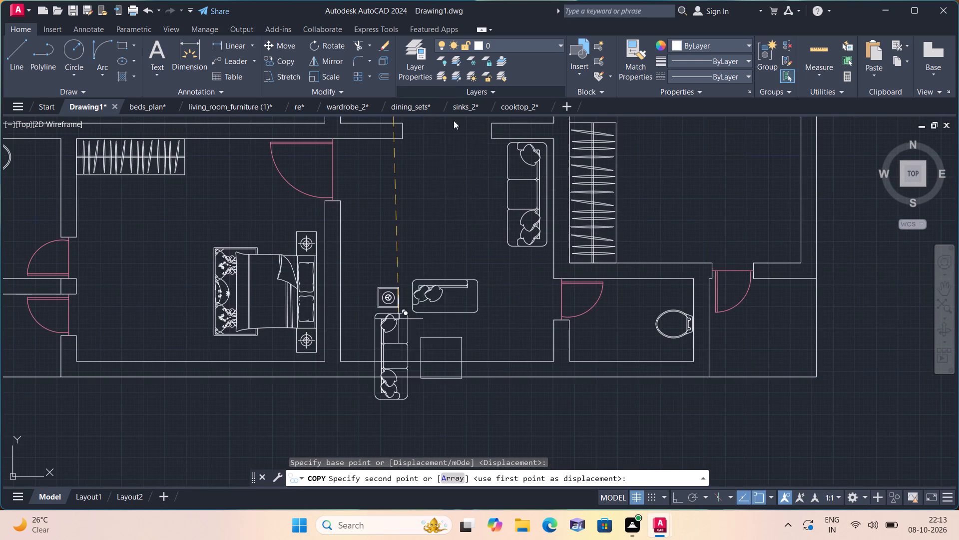
pyautogui.moveTo(427, 369); pyautogui.dragTo(470, 169, button='middle')
pyautogui.click(452, 344)
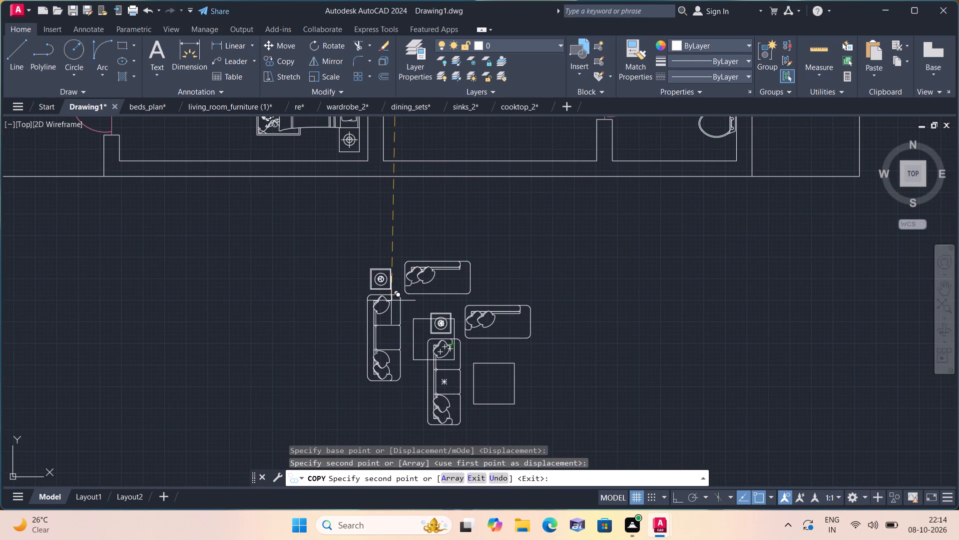
pyautogui.press('Escape')
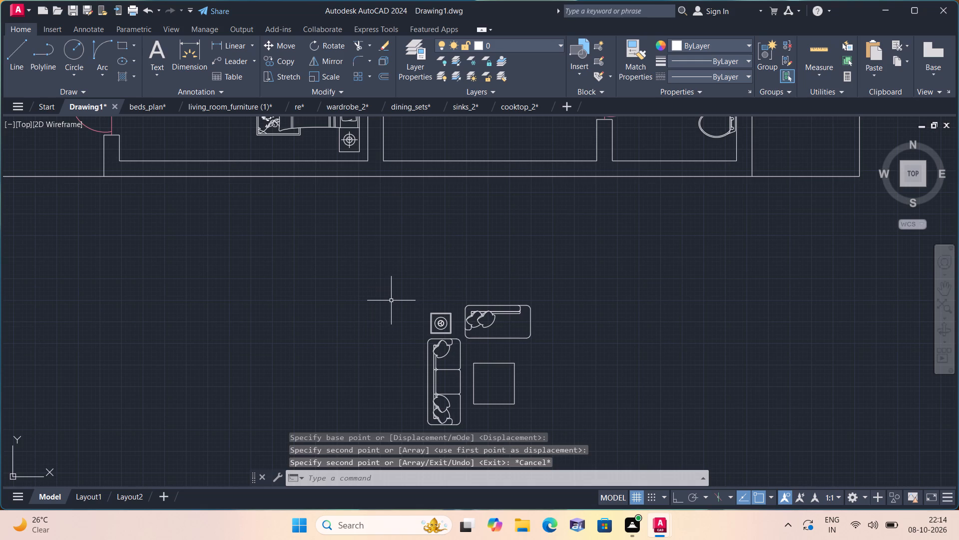
# Rotate the copied seating group below the floor plan by 180° with Ortho on.
pyautogui.moveTo(440, 330); pyautogui.dragTo(448, 235, button='middle')
pyautogui.click(395, 187)
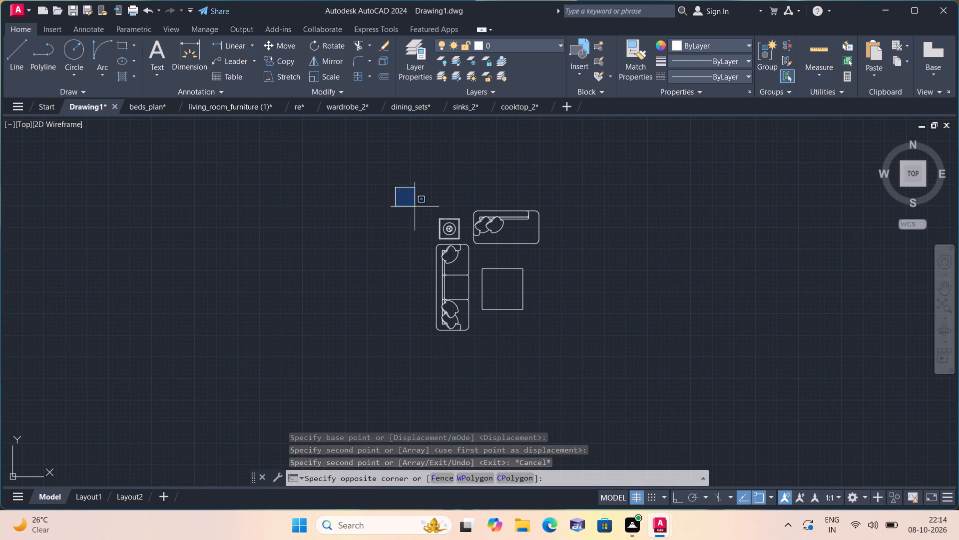
pyautogui.click(613, 357)
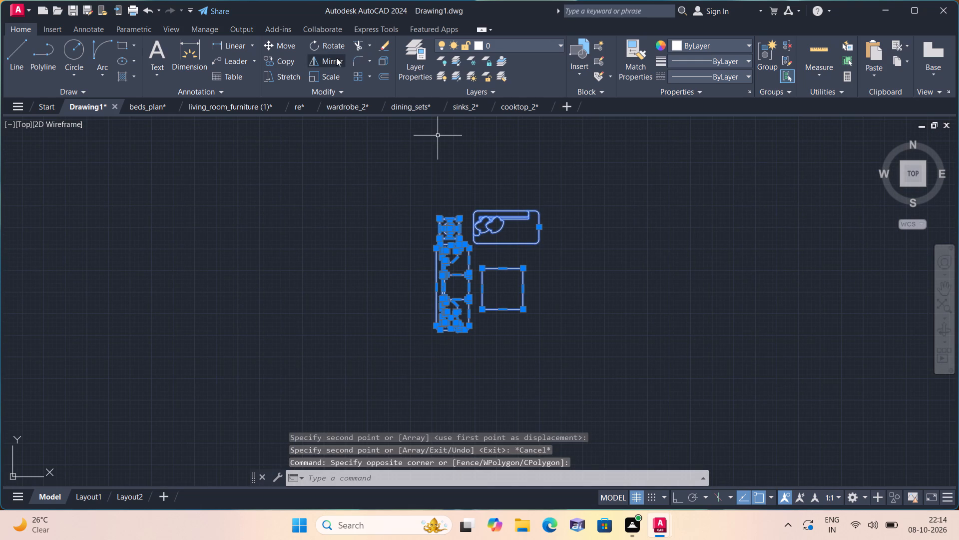
pyautogui.click(333, 44)
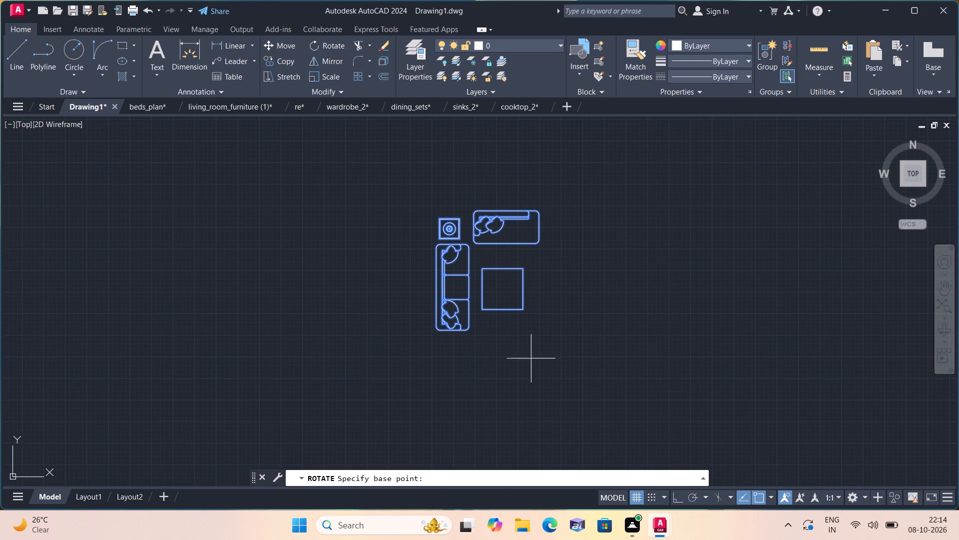
pyautogui.click(676, 499)
pyautogui.click(496, 216)
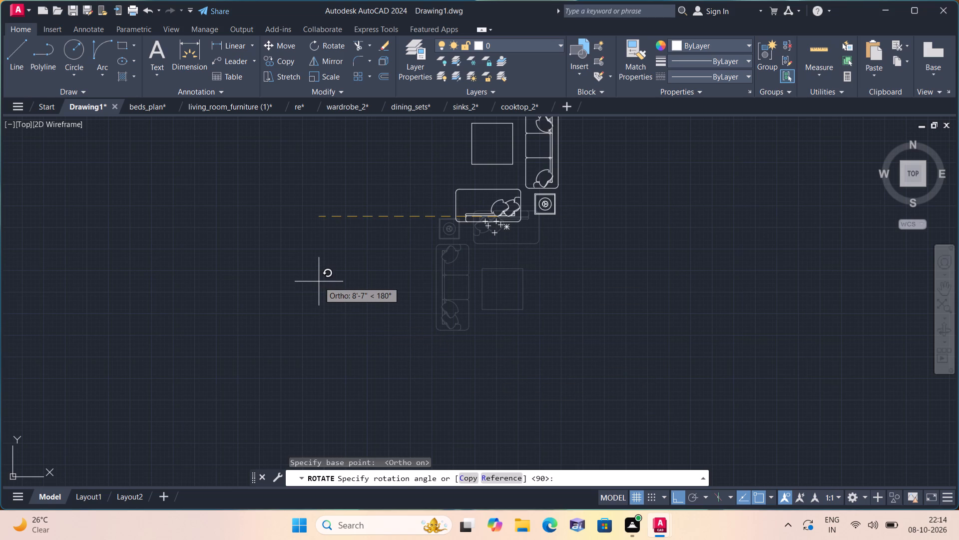
pyautogui.click(332, 243)
# Mirror the rotated seating group across a vertical line beside it and erase the source objects.
pyautogui.moveTo(334, 243); pyautogui.dragTo(336, 302, button='middle')
pyautogui.click(632, 334)
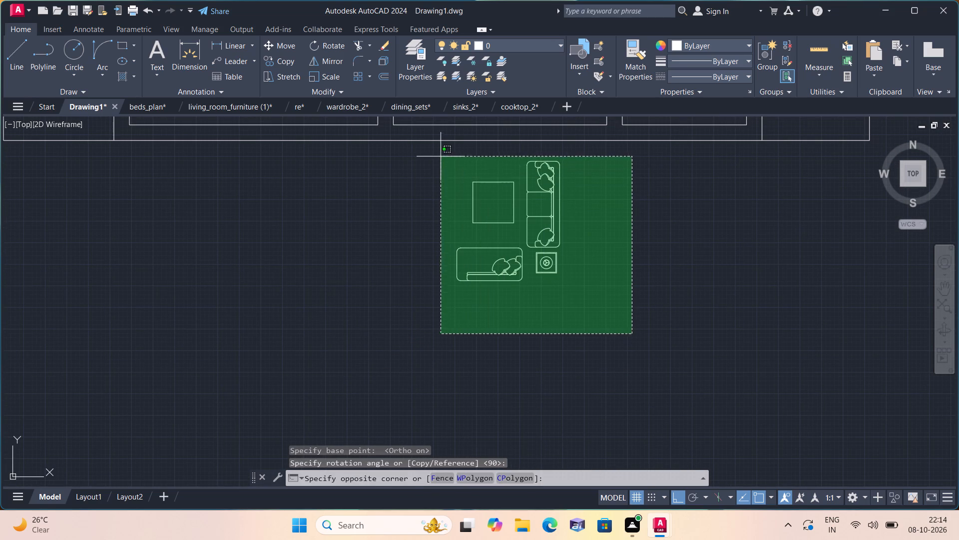
pyautogui.click(436, 150)
pyautogui.click(336, 58)
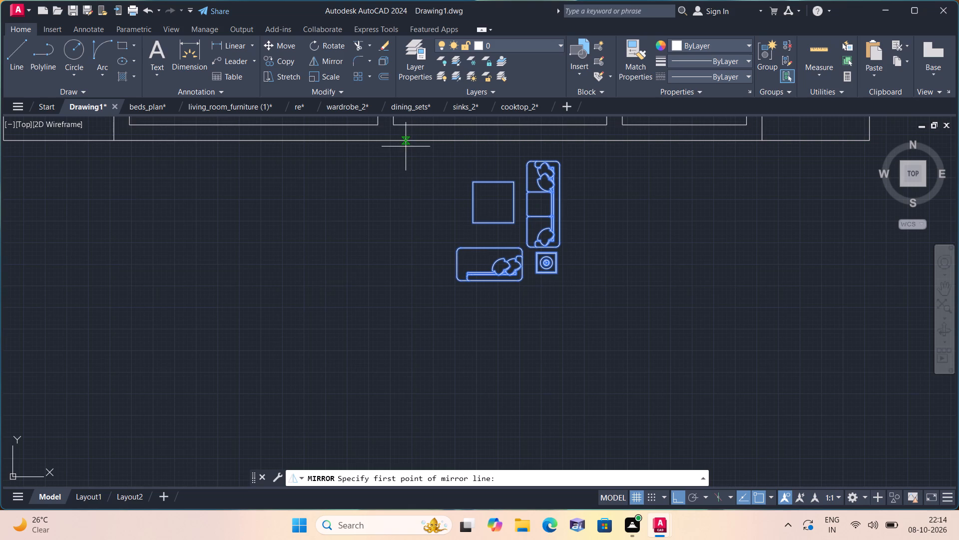
pyautogui.click(406, 152)
pyautogui.click(403, 324)
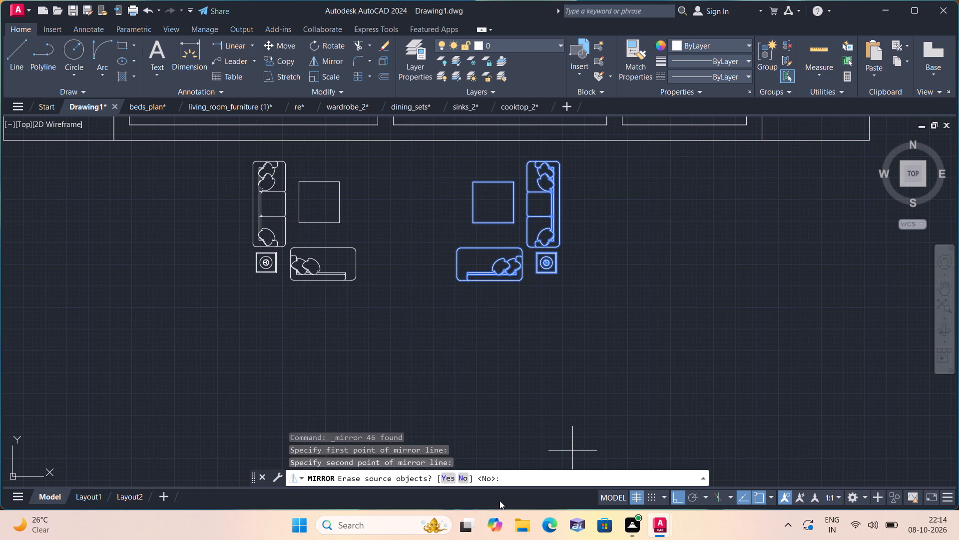
pyautogui.click(450, 476)
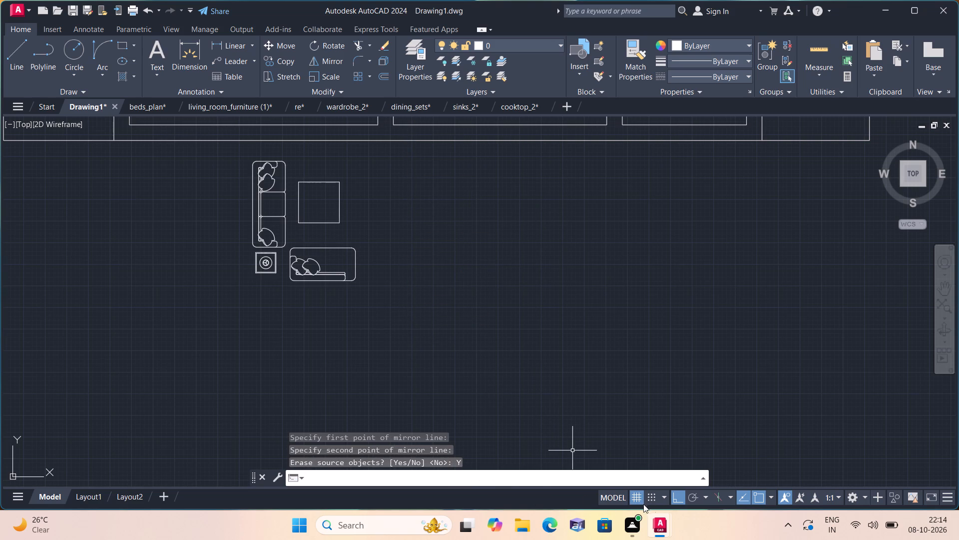
# With Ortho off, move the mirrored seating group from below the plan into the lower living room, beside the wall shared with the bedroom.
pyautogui.click(680, 498)
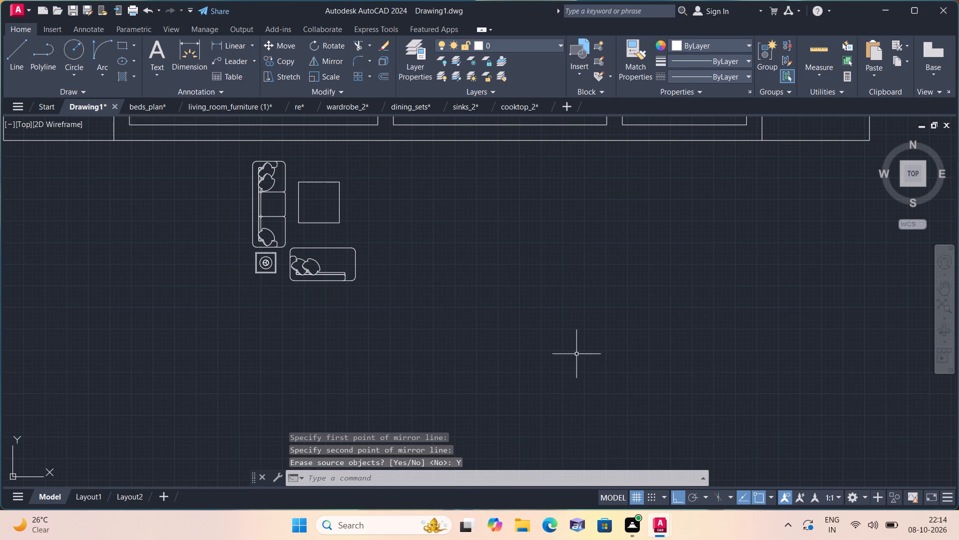
pyautogui.click(683, 495)
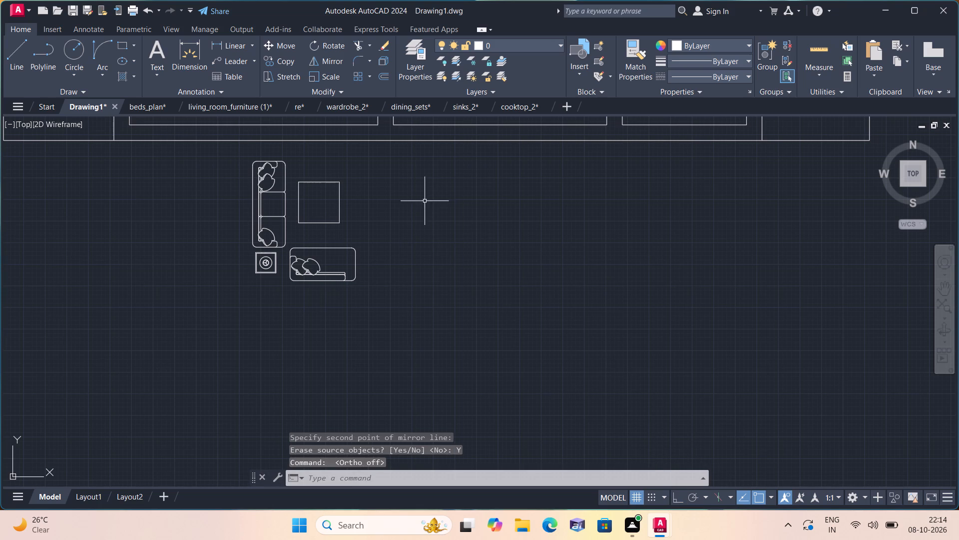
pyautogui.moveTo(392, 187); pyautogui.dragTo(422, 233, button='middle')
pyautogui.click(457, 352)
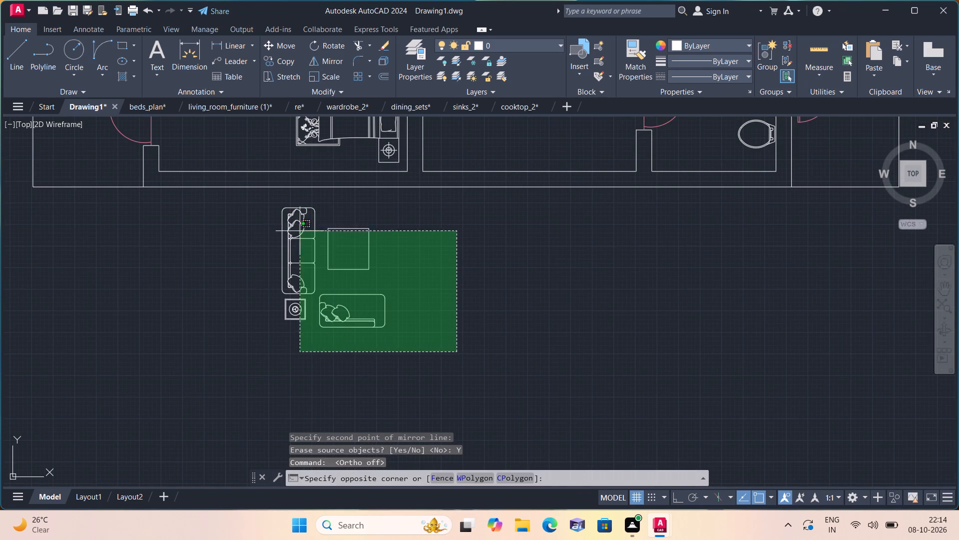
pyautogui.click(266, 197)
pyautogui.click(278, 45)
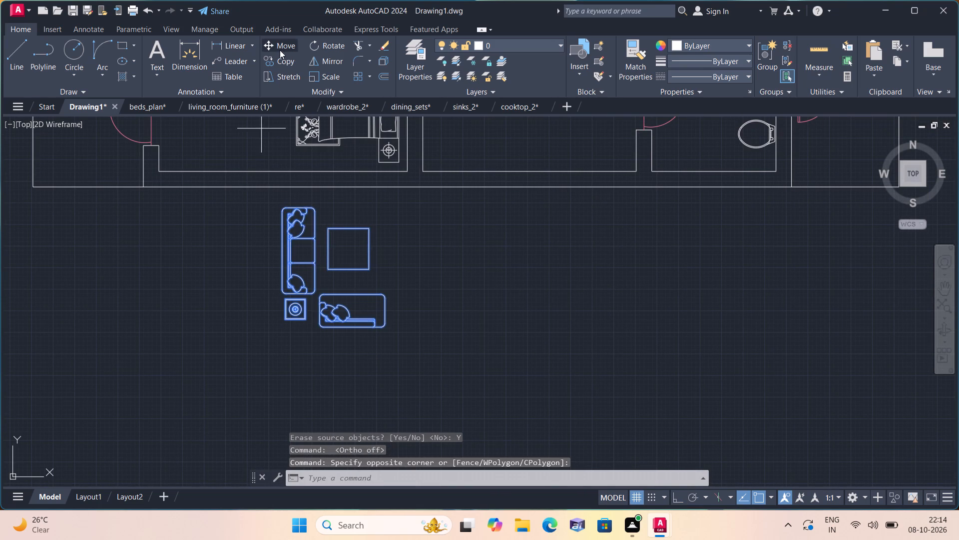
pyautogui.click(310, 243)
pyautogui.scroll(-2, 357, 223)
pyautogui.moveTo(367, 219); pyautogui.dragTo(352, 284, button='middle')
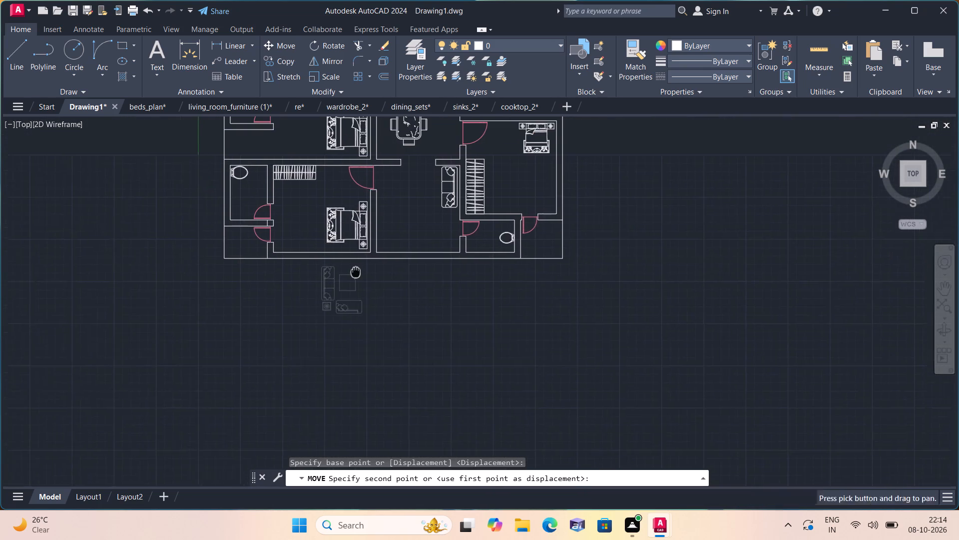
pyautogui.scroll(3, 391, 234)
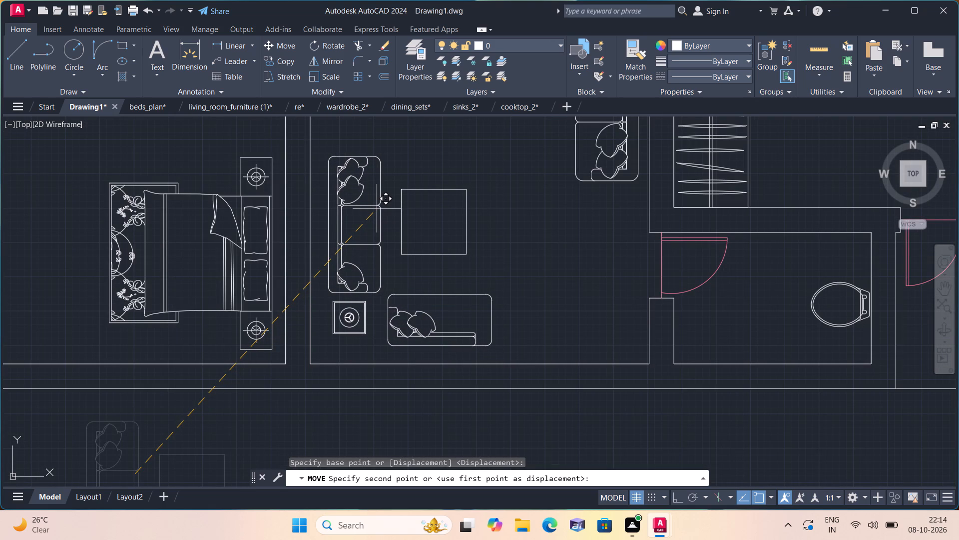
pyautogui.click(377, 208)
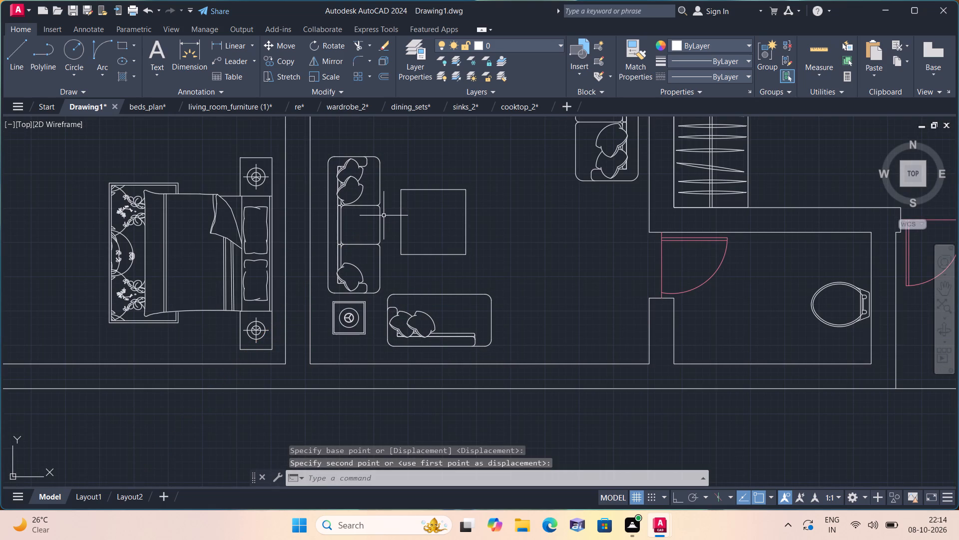
# Examine the furniture layout across the lower rooms and the lower living room's seating arrangement.
pyautogui.scroll(-2, 384, 215)
pyautogui.moveTo(410, 193); pyautogui.dragTo(425, 210, button='middle')
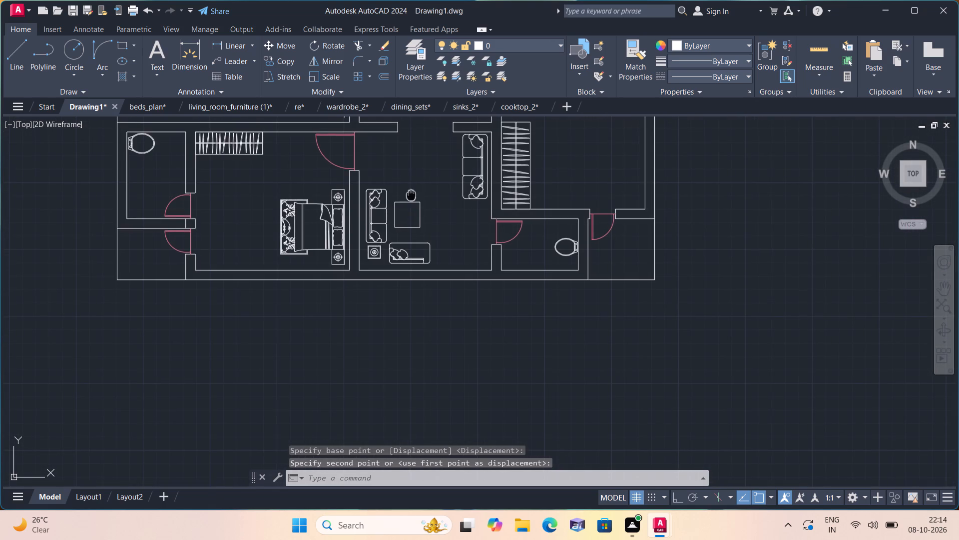
pyautogui.moveTo(425, 210); pyautogui.dragTo(464, 334, button='middle')
pyautogui.scroll(-1, 463, 335)
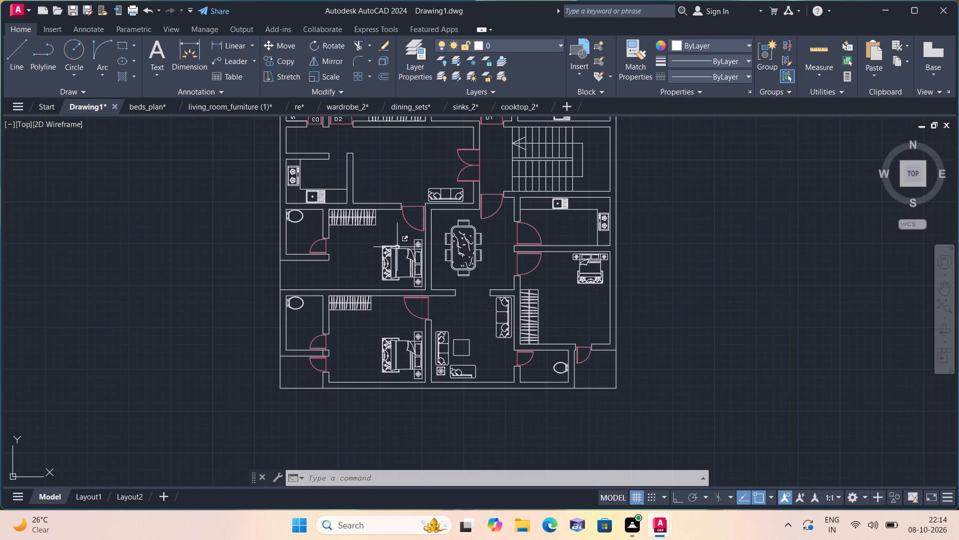
pyautogui.scroll(1, 402, 225)
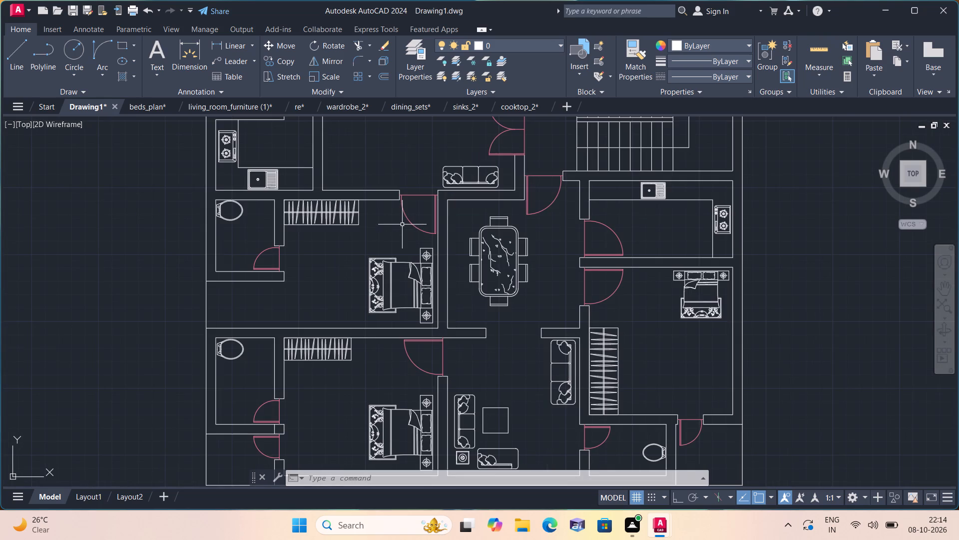
pyautogui.scroll(-1, 470, 298)
pyautogui.middleClick(469, 298)
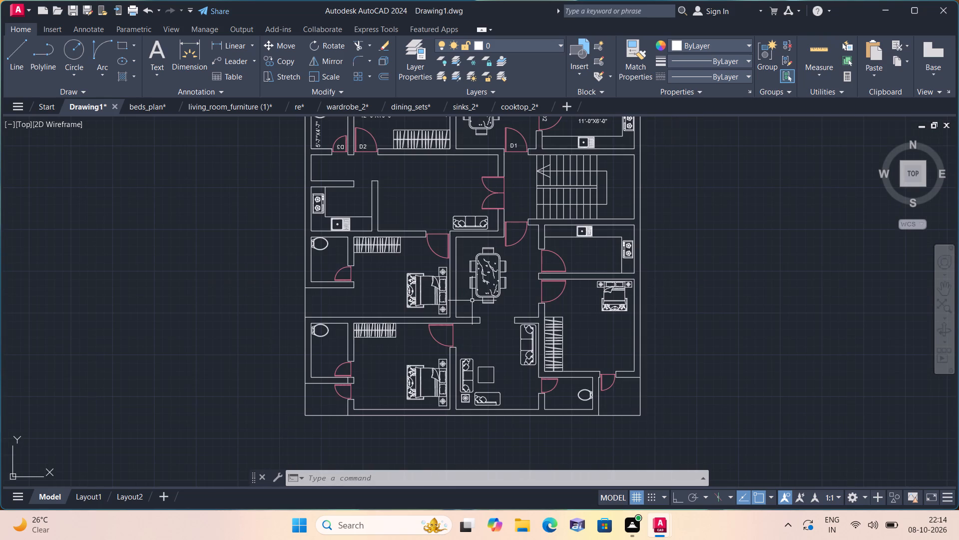
pyautogui.scroll(1, 472, 300)
pyautogui.scroll(1, 507, 397)
pyautogui.scroll(-3, 514, 352)
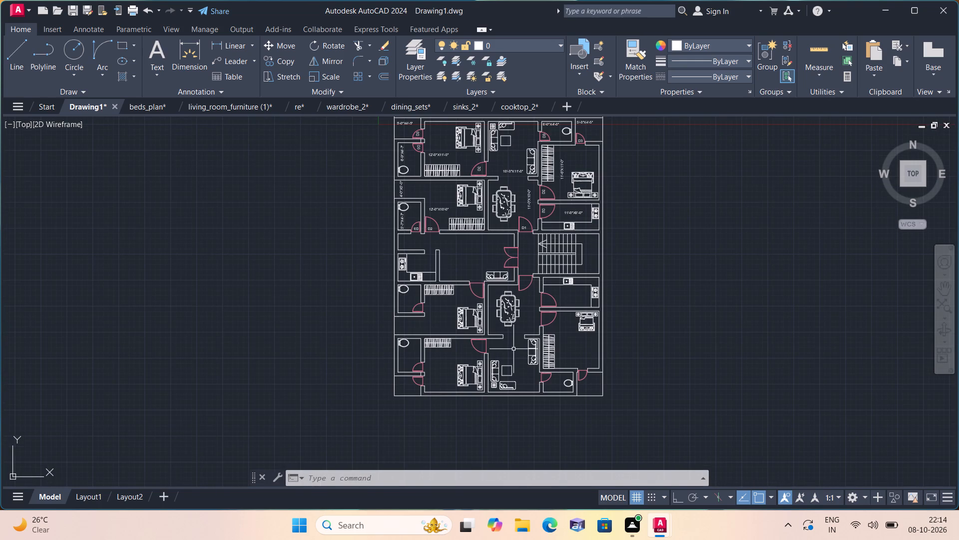
pyautogui.scroll(-1, 513, 348)
pyautogui.scroll(3, 513, 348)
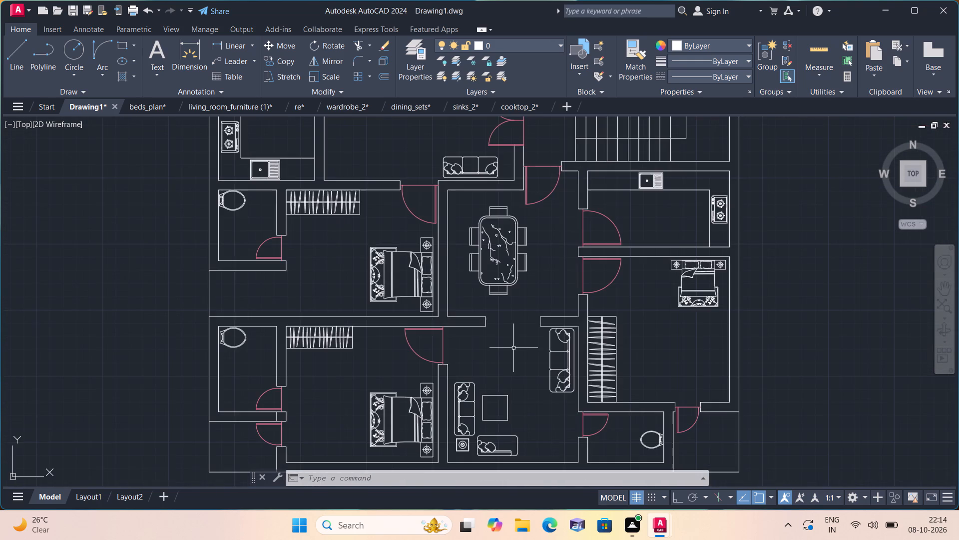
pyautogui.scroll(2, 516, 348)
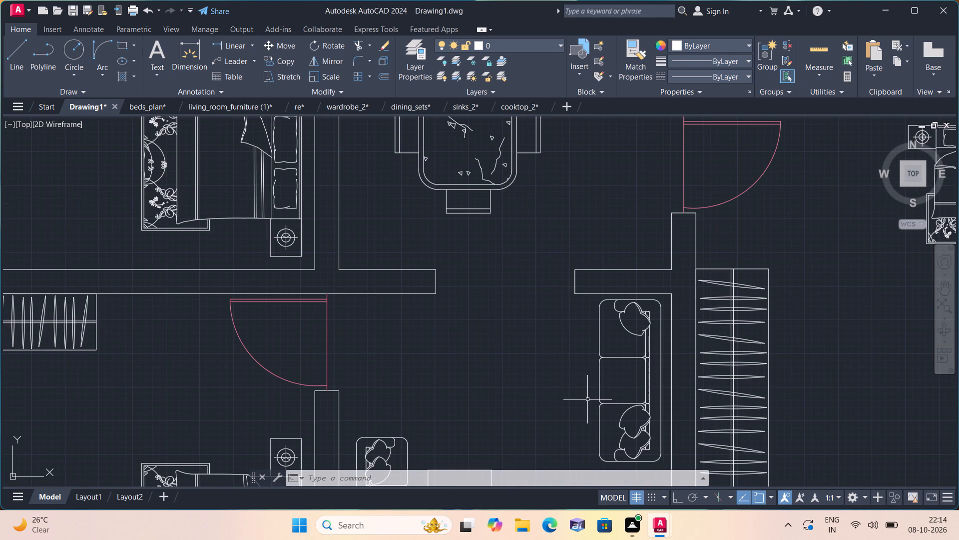
pyautogui.moveTo(587, 399); pyautogui.dragTo(543, 255, button='middle')
pyautogui.moveTo(499, 403); pyautogui.dragTo(499, 316, button='middle')
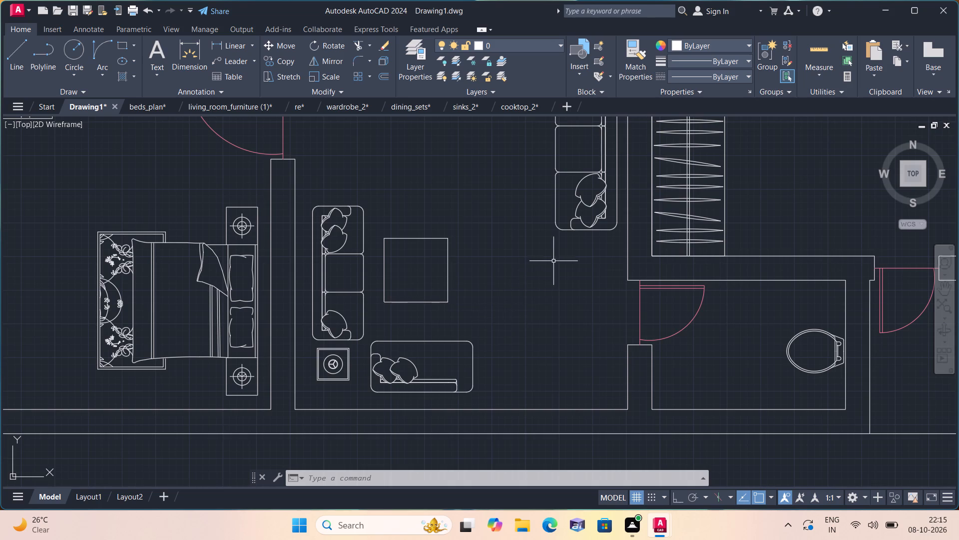
# Copy the lower living room's three-seat sofa beside the wardrobe wall to the empty area below the floor plan.
pyautogui.moveTo(556, 253); pyautogui.dragTo(586, 350, button='middle')
pyautogui.scroll(1, 619, 335)
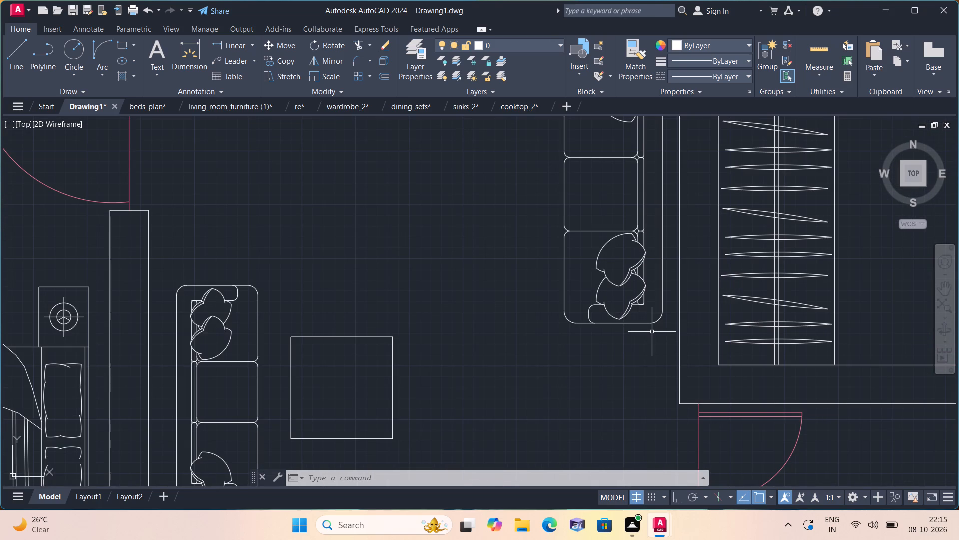
pyautogui.click(667, 329)
pyautogui.moveTo(574, 259); pyautogui.dragTo(610, 405, button='middle')
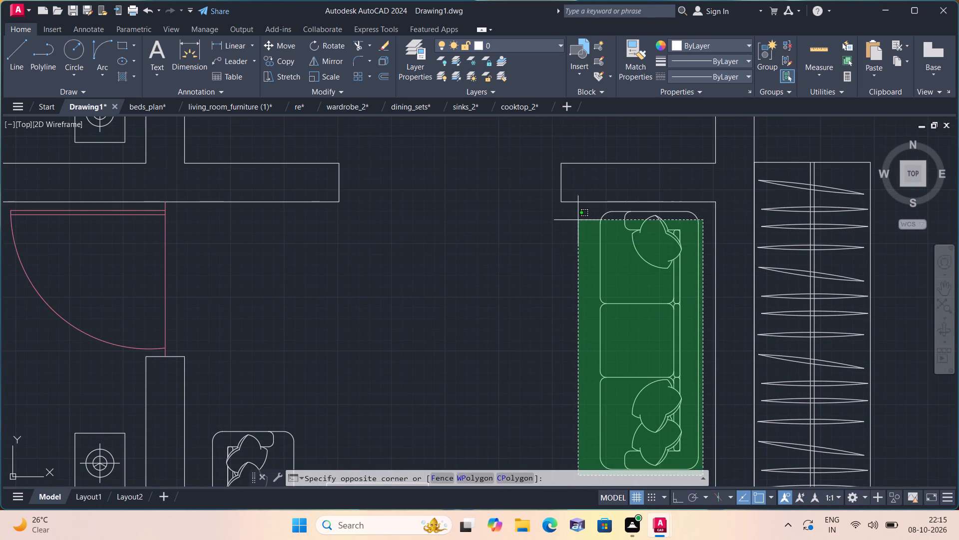
pyautogui.click(577, 209)
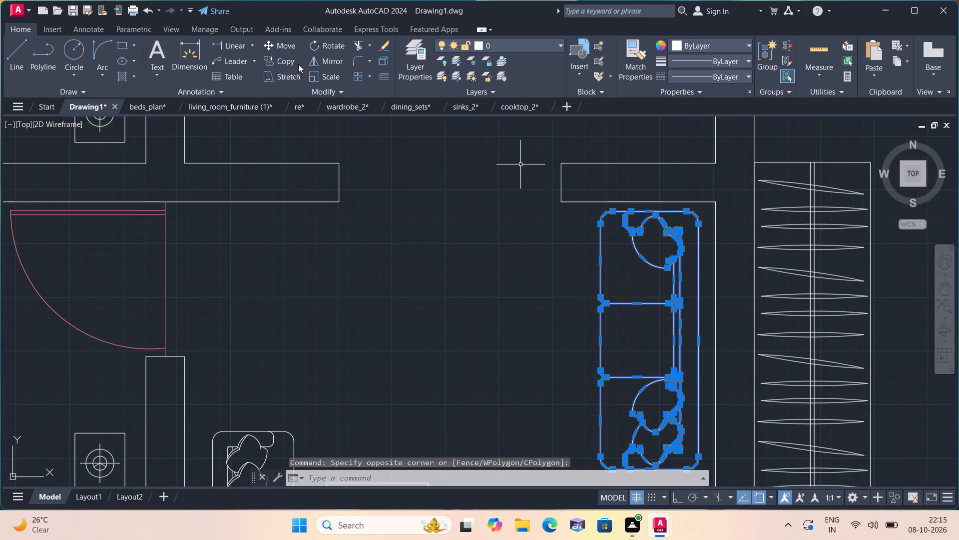
pyautogui.click(283, 60)
pyautogui.click(660, 320)
pyautogui.scroll(-2, 660, 320)
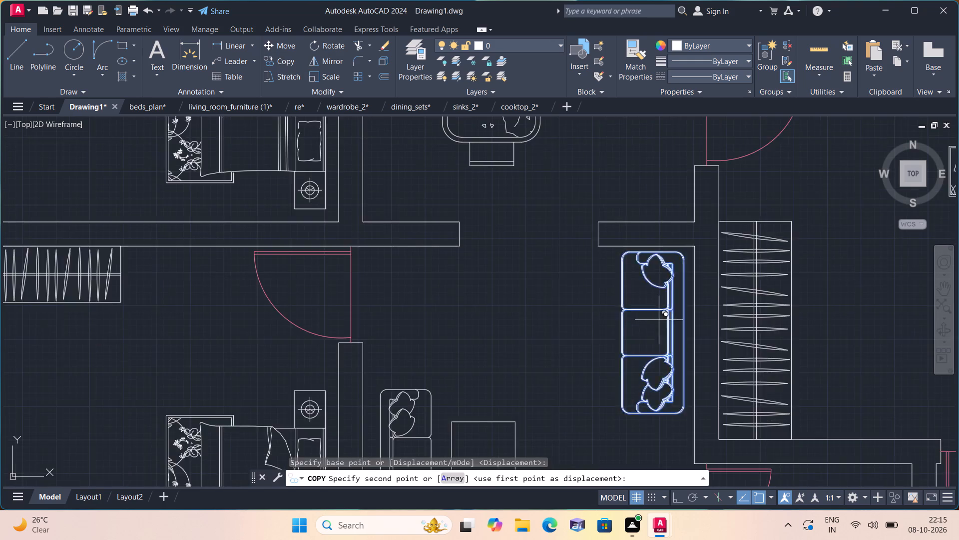
pyautogui.moveTo(596, 395); pyautogui.dragTo(598, 327, button='middle')
pyautogui.scroll(-1, 593, 393)
pyautogui.moveTo(628, 436); pyautogui.dragTo(642, 248, button='middle')
pyautogui.scroll(-1, 622, 435)
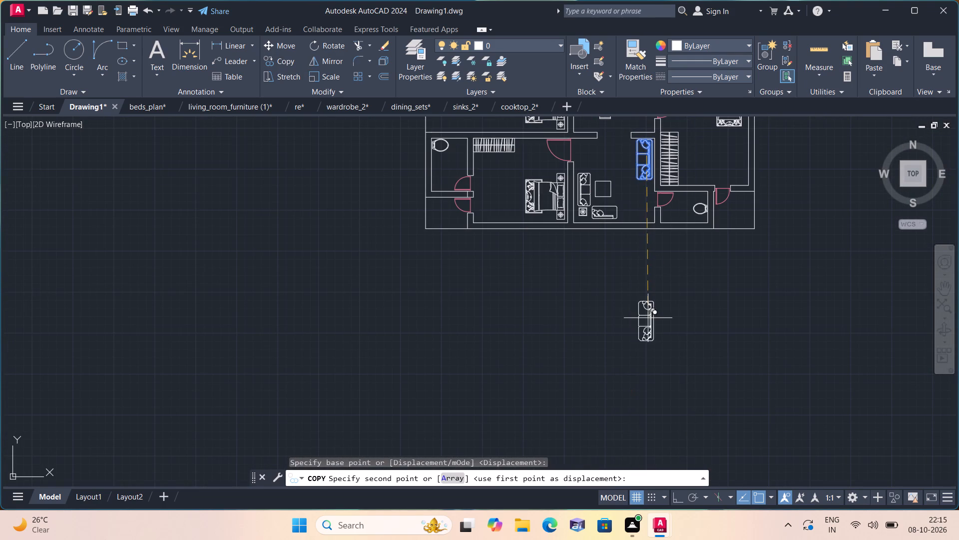
pyautogui.click(648, 318)
pyautogui.press('Escape')
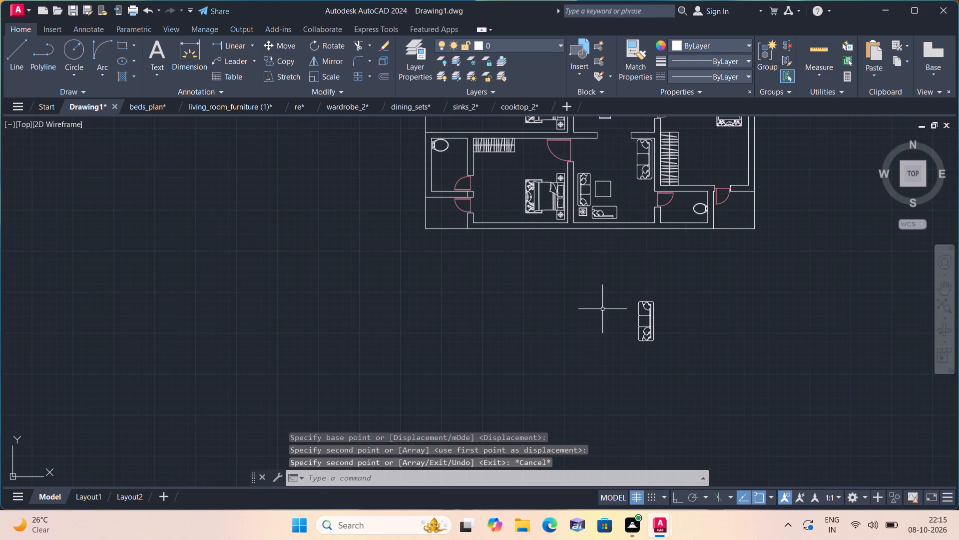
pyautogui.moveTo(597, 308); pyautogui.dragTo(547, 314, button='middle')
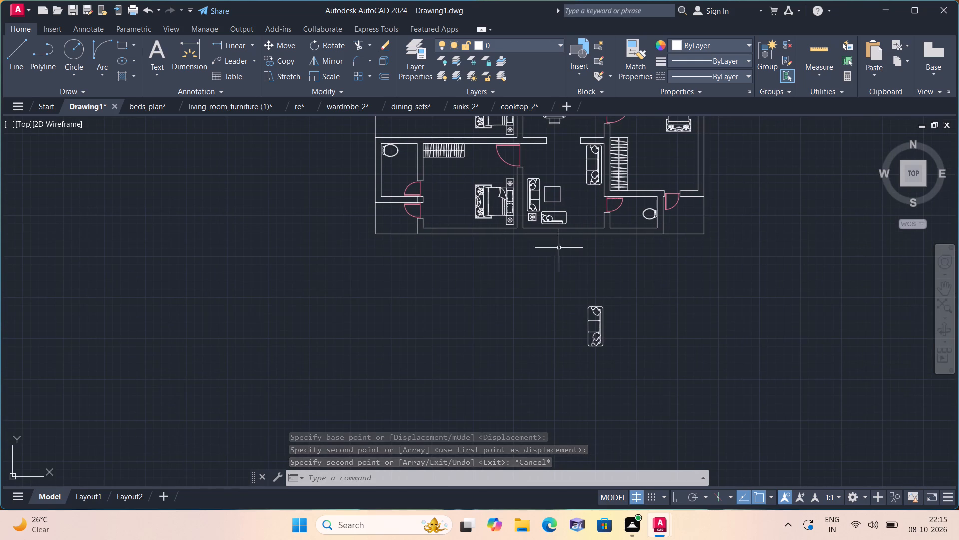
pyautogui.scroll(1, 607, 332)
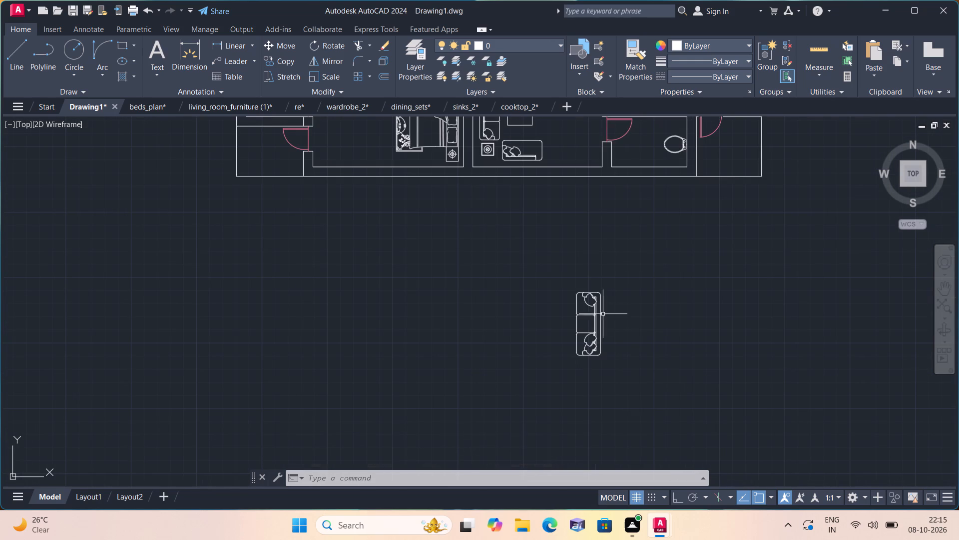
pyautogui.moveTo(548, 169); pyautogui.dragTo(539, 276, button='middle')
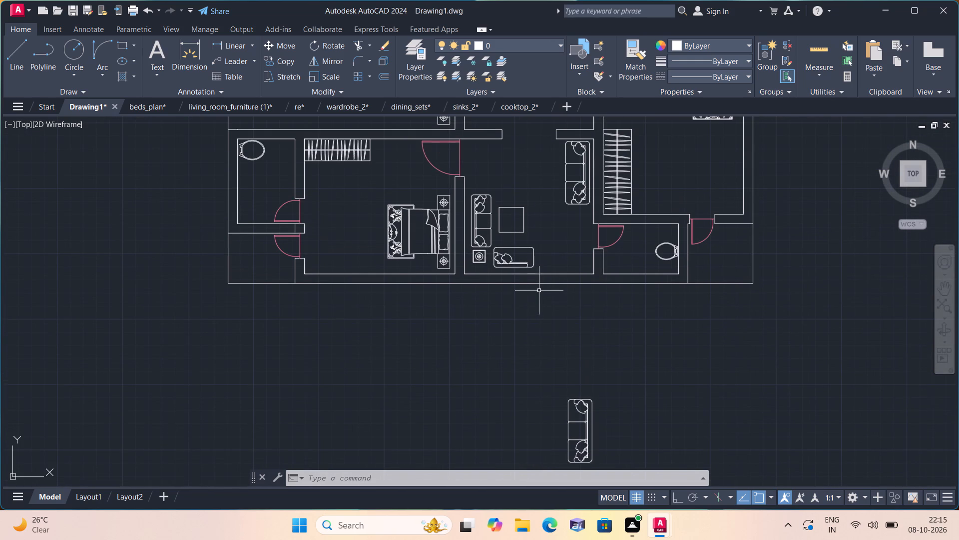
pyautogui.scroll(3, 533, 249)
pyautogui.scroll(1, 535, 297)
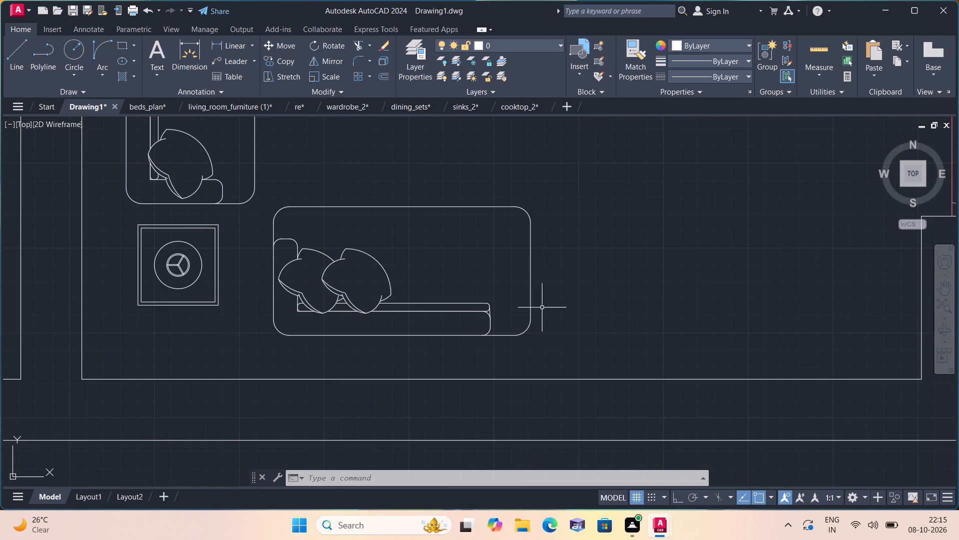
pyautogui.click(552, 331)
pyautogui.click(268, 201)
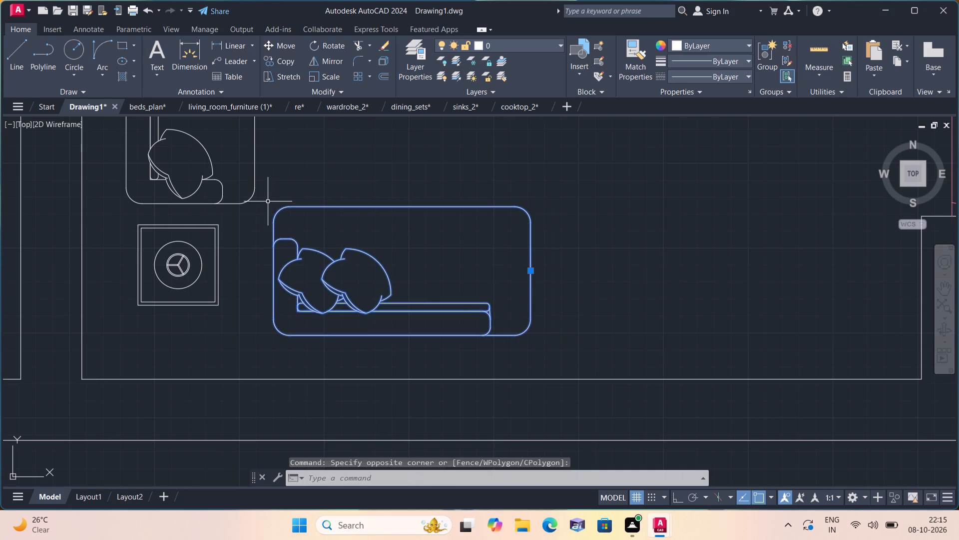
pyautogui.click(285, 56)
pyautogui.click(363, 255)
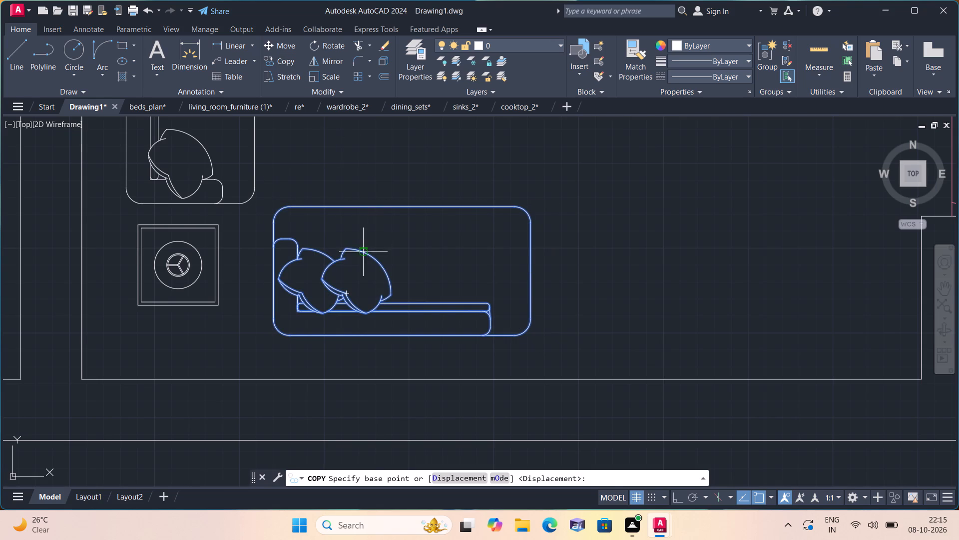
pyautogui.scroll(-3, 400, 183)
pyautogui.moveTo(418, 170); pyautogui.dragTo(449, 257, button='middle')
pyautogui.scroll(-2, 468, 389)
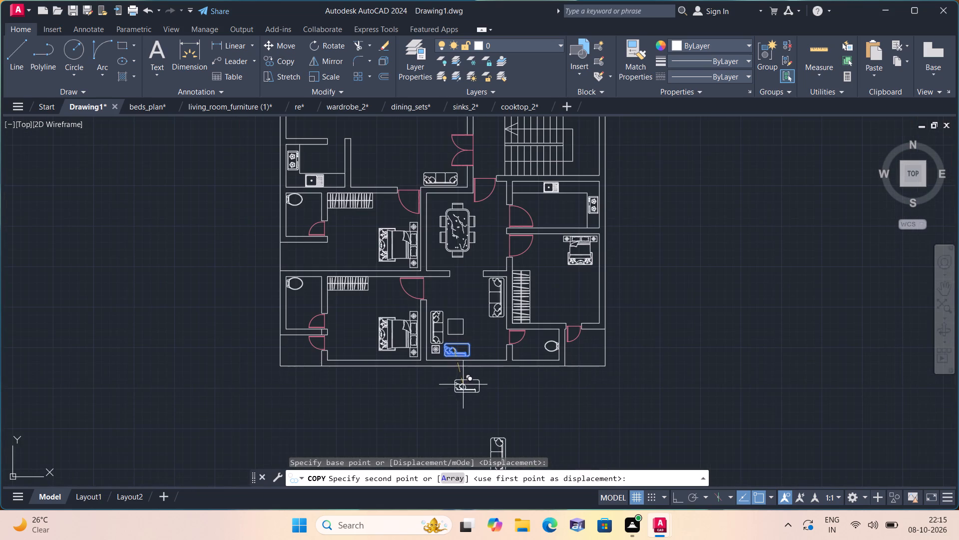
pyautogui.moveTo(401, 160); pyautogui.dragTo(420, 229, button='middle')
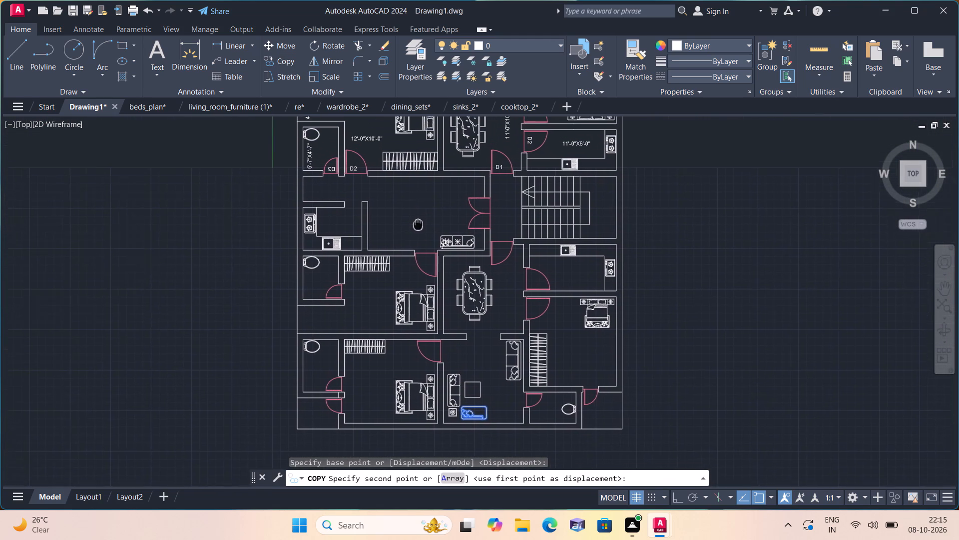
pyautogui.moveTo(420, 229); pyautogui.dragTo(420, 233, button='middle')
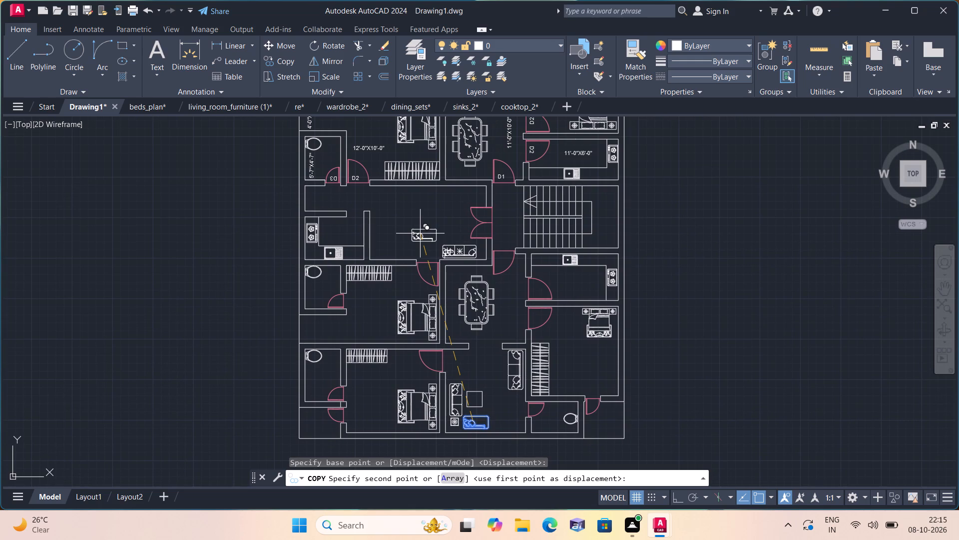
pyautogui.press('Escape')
# Rotate the copied three-seat sofa below the floor plan by 90° with Ortho on, so it lies horizontally.
pyautogui.moveTo(500, 304); pyautogui.dragTo(486, 182, button='middle')
pyautogui.scroll(-1, 488, 172)
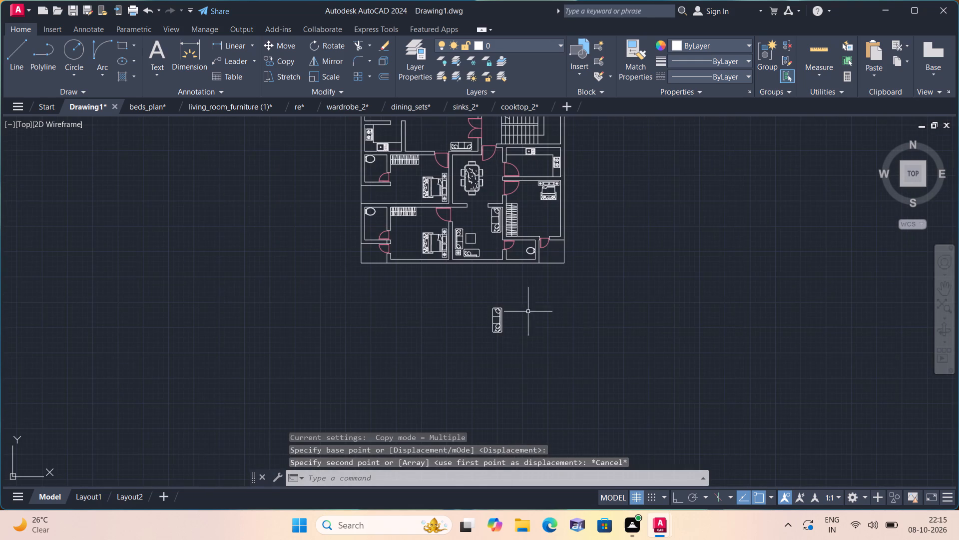
pyautogui.scroll(1, 500, 362)
pyautogui.moveTo(516, 346); pyautogui.dragTo(516, 332)
pyautogui.click(472, 247)
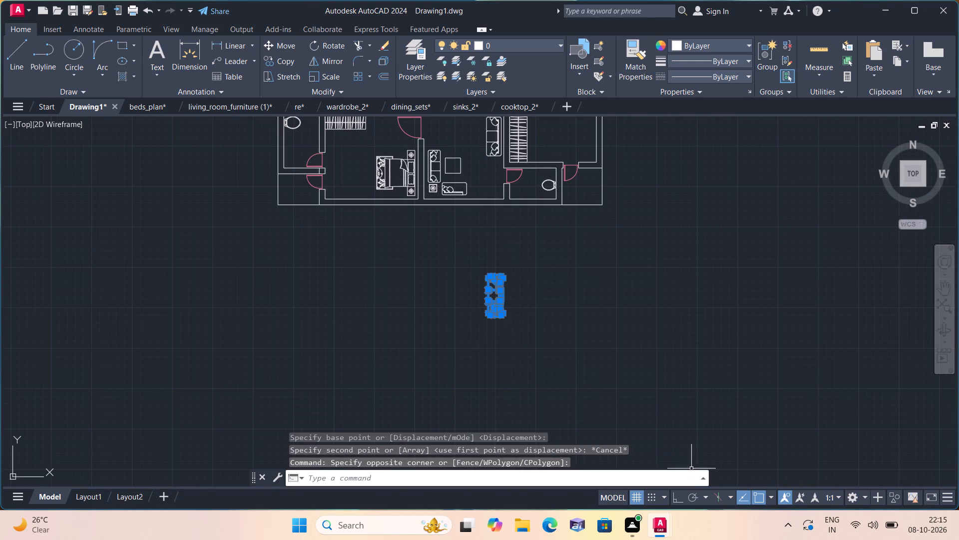
pyautogui.click(682, 497)
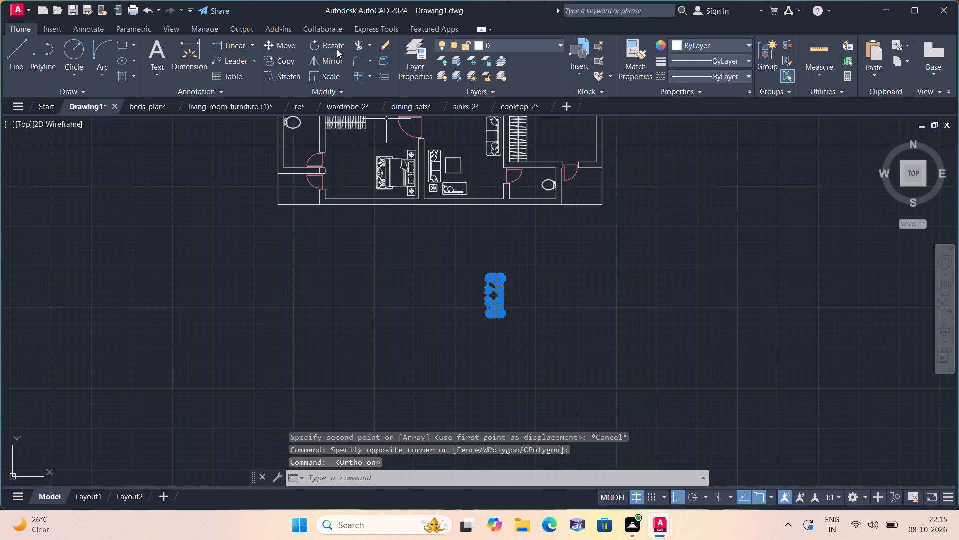
pyautogui.click(331, 46)
pyautogui.click(482, 303)
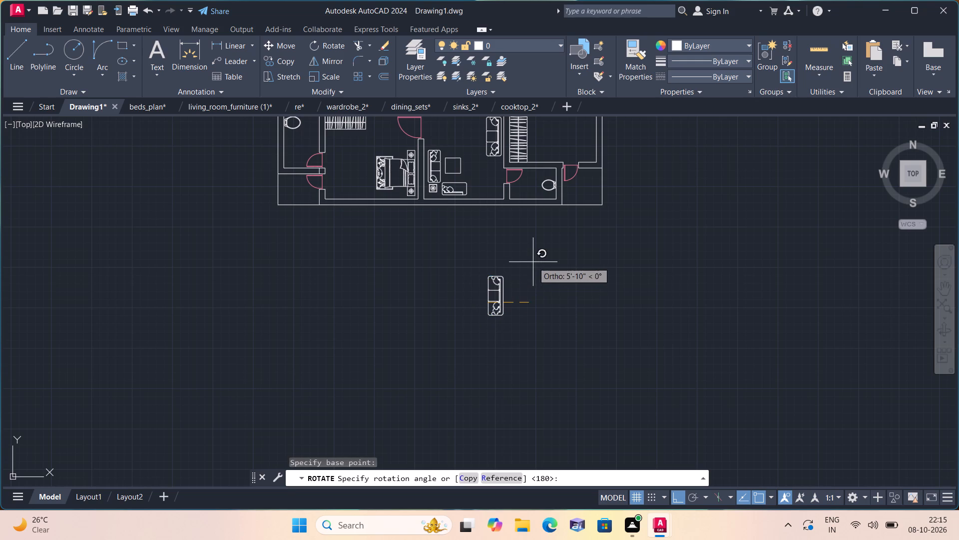
pyautogui.click(506, 242)
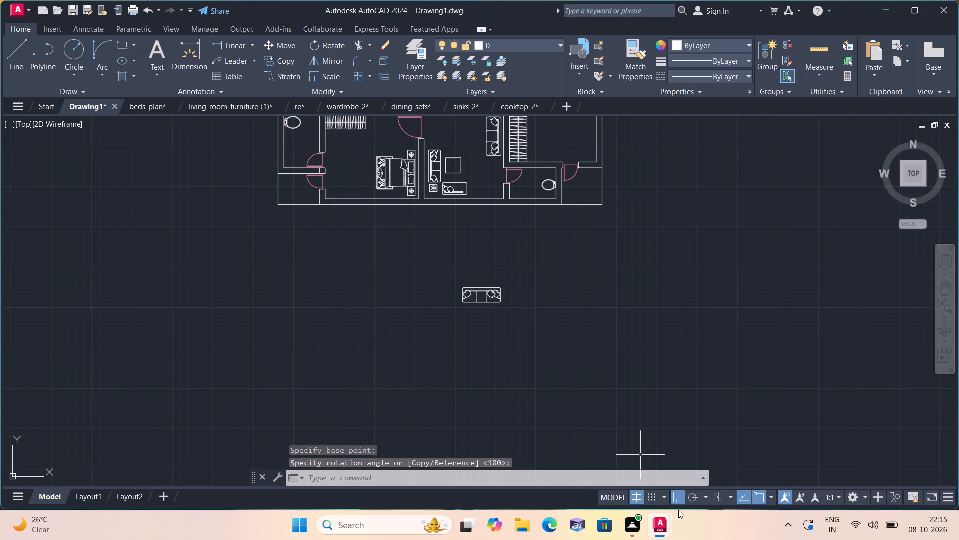
# With Ortho off, move the rotated three-seat sofa from below the plan into the central living room, along its upper wall.
pyautogui.click(678, 503)
pyautogui.moveTo(620, 381); pyautogui.dragTo(617, 372)
pyautogui.click(431, 251)
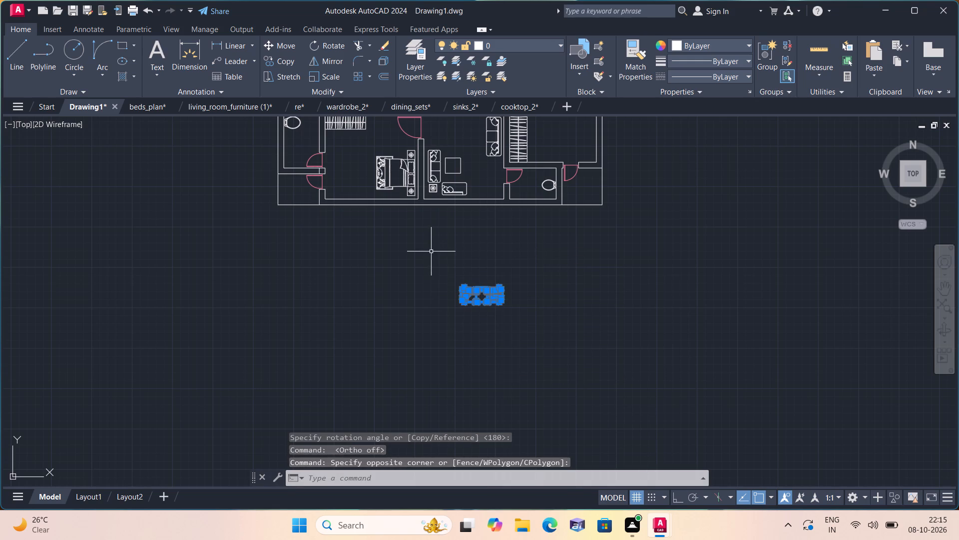
pyautogui.click(284, 46)
pyautogui.click(489, 300)
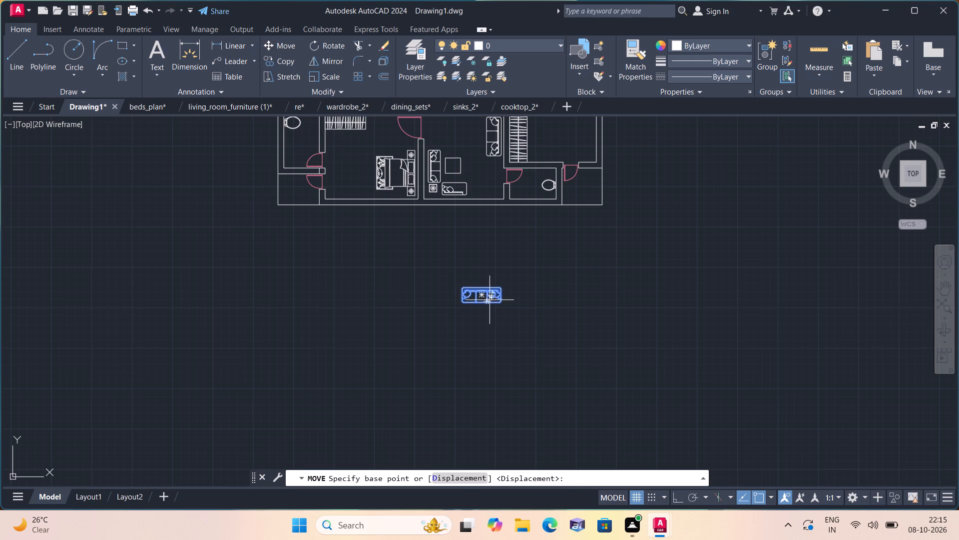
pyautogui.scroll(-1, 474, 237)
pyautogui.moveTo(474, 237); pyautogui.dragTo(516, 451, button='middle')
pyautogui.scroll(3, 480, 286)
pyautogui.click(485, 271)
# Copy the lower living room's square coffee table into the central living room, just below the newly placed sofa.
pyautogui.scroll(-3, 507, 326)
pyautogui.moveTo(566, 380); pyautogui.dragTo(545, 318, button='middle')
pyautogui.scroll(3, 520, 407)
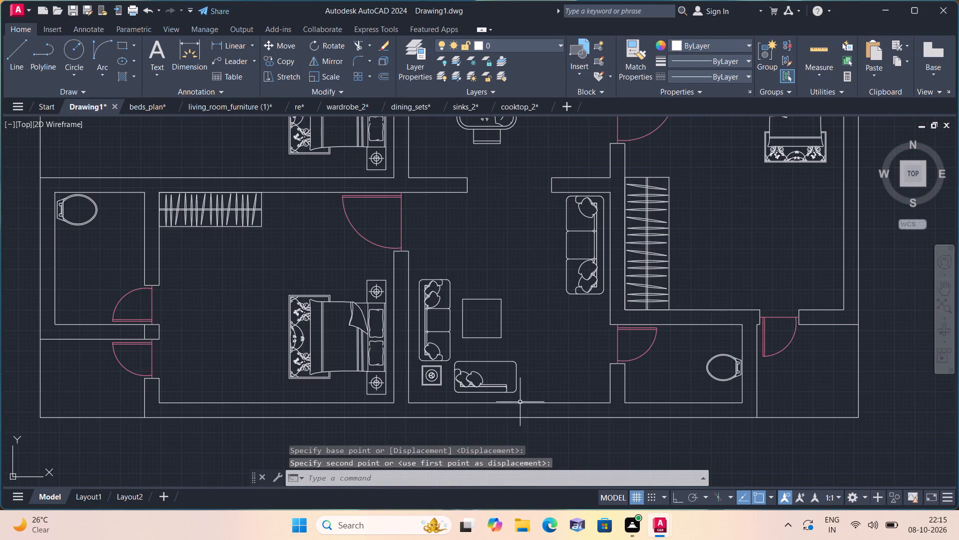
pyautogui.click(527, 345)
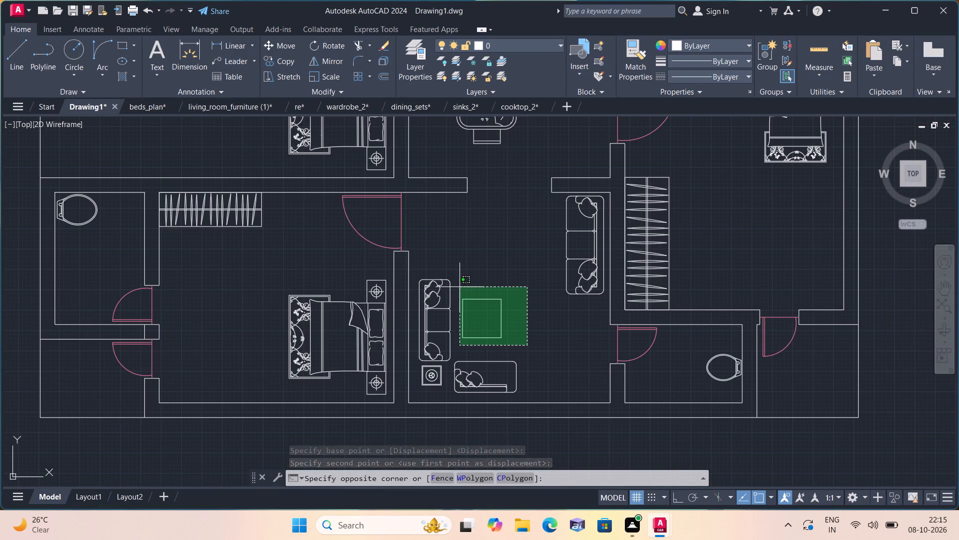
pyautogui.click(457, 286)
pyautogui.click(287, 60)
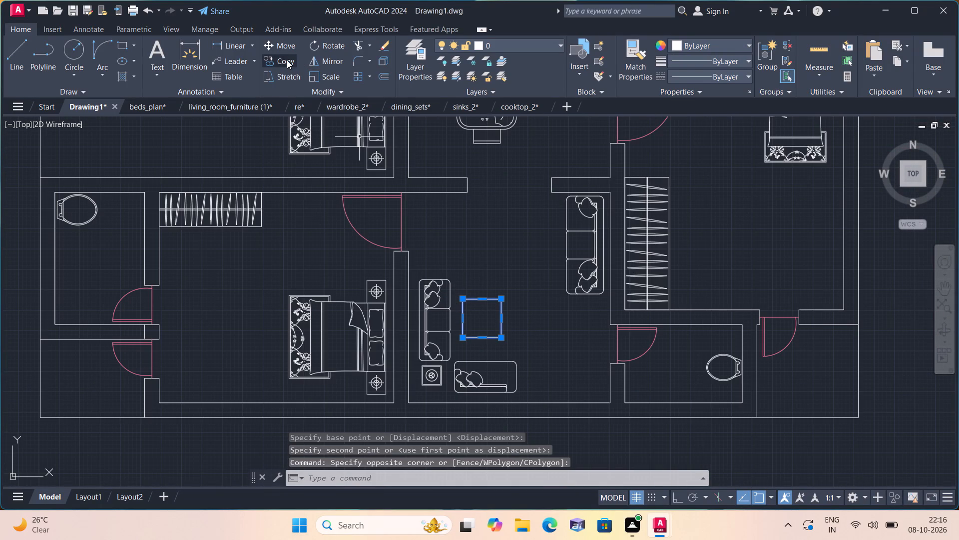
pyautogui.click(492, 320)
pyautogui.scroll(-2, 492, 287)
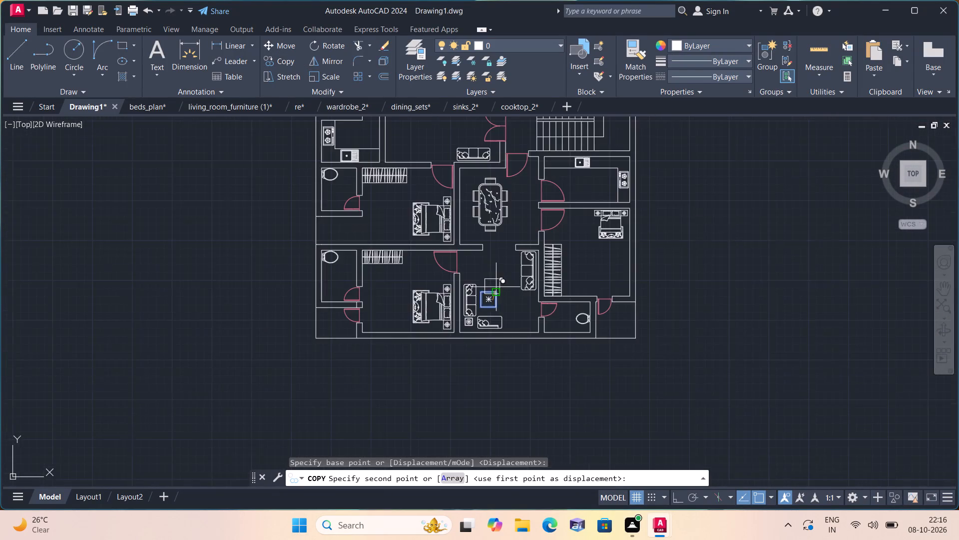
pyautogui.moveTo(514, 330); pyautogui.dragTo(582, 512, button='middle')
pyautogui.scroll(2, 523, 326)
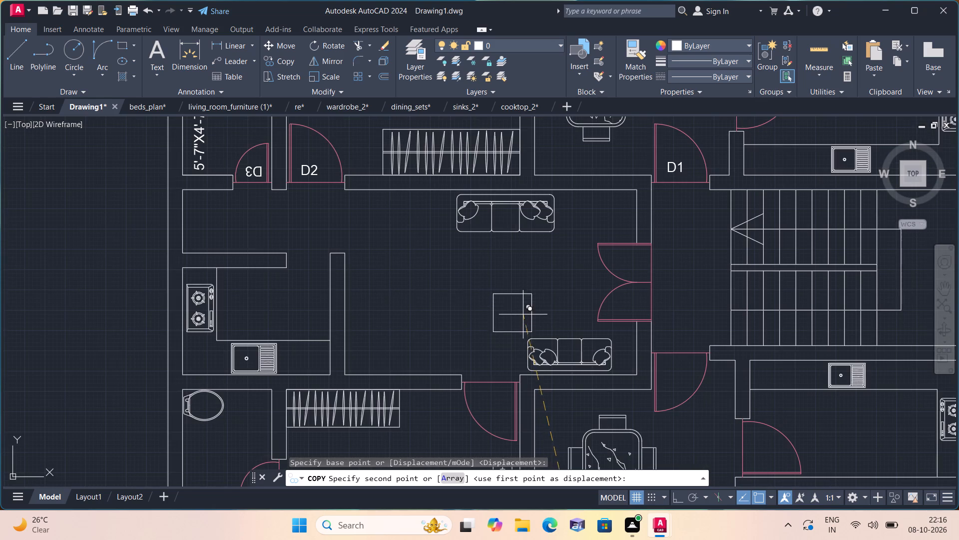
pyautogui.click(518, 268)
pyautogui.press('Escape')
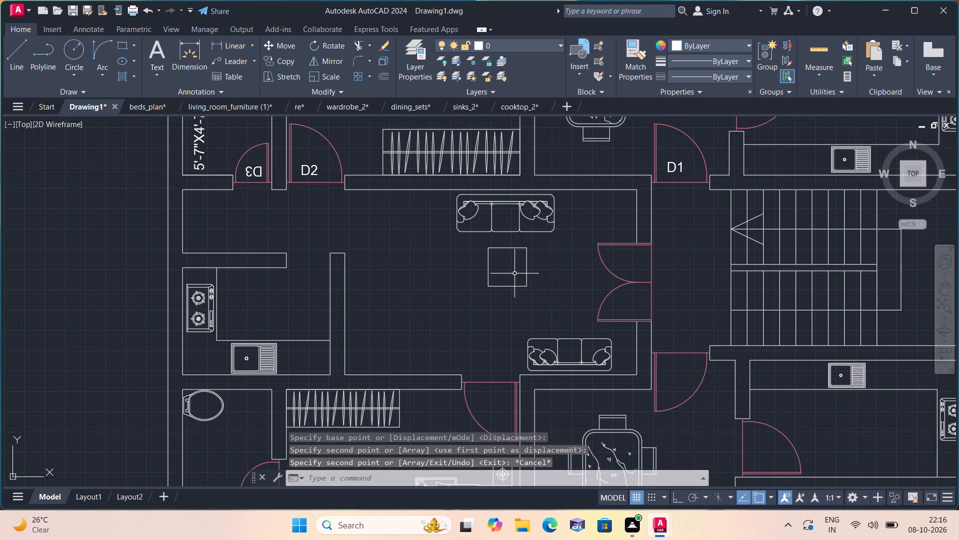
# Examine the furniture layout across the plan, from the labelled upper rooms to the unlabelled lower bedrooms, dining area and kitchen.
pyautogui.scroll(-2, 510, 281)
pyautogui.moveTo(494, 245); pyautogui.dragTo(491, 246, button='middle')
pyautogui.scroll(-1, 491, 246)
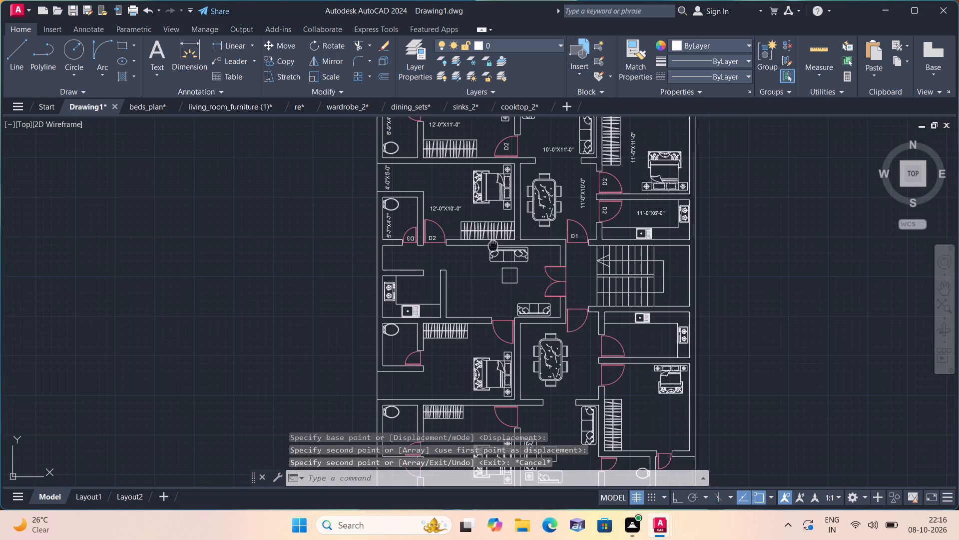
pyautogui.moveTo(491, 246); pyautogui.dragTo(525, 330, button='middle')
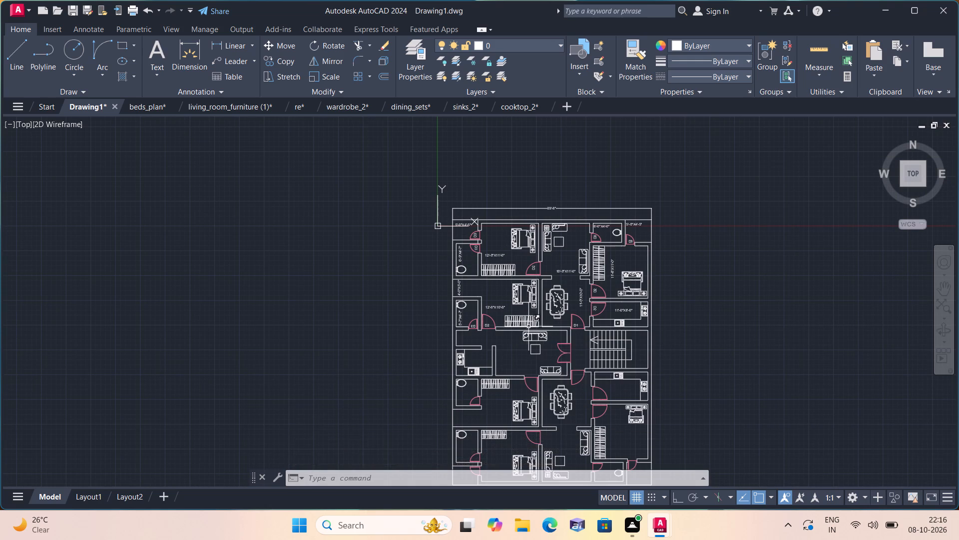
pyautogui.scroll(1, 503, 250)
pyautogui.scroll(1, 531, 284)
pyautogui.moveTo(528, 282); pyautogui.dragTo(499, 218, button='middle')
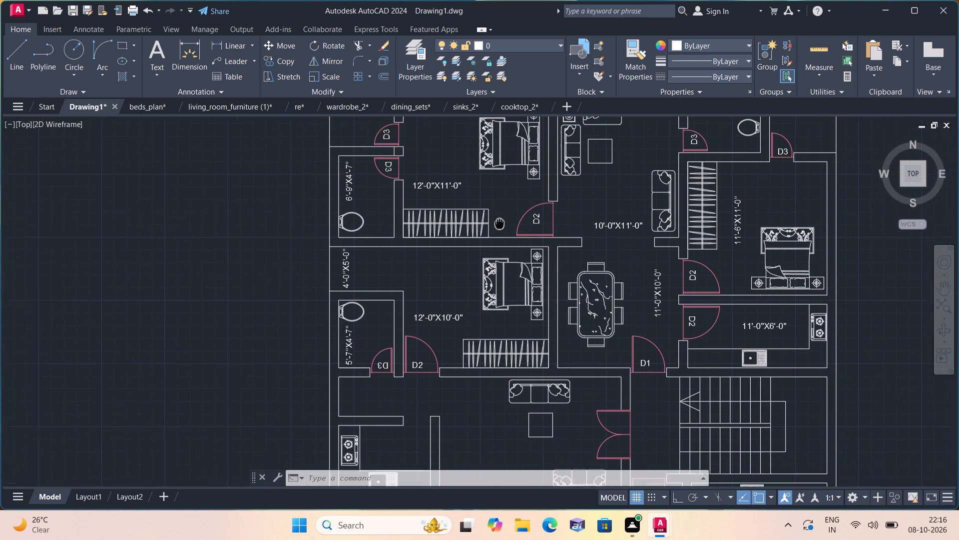
pyautogui.moveTo(499, 218); pyautogui.dragTo(499, 218, button='middle')
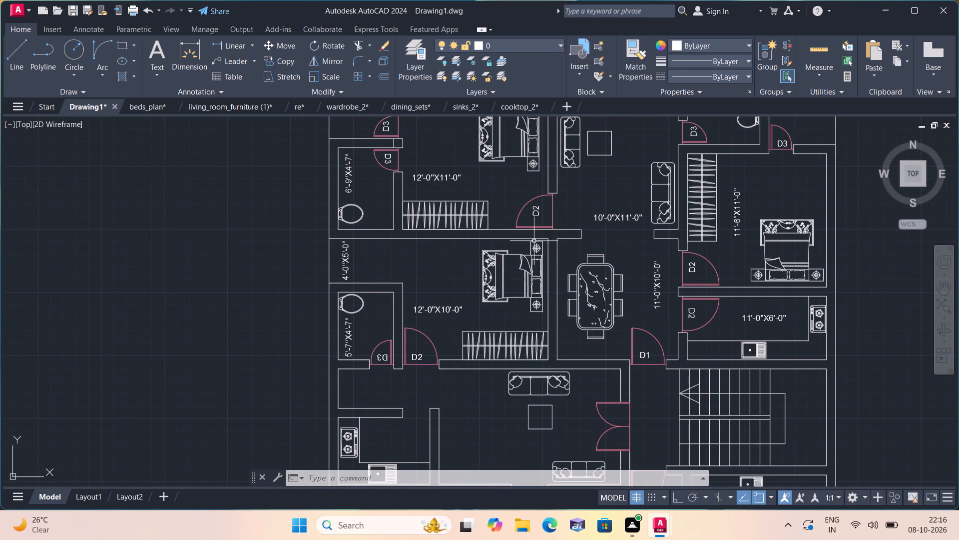
pyautogui.moveTo(601, 306); pyautogui.dragTo(576, 247, button='middle')
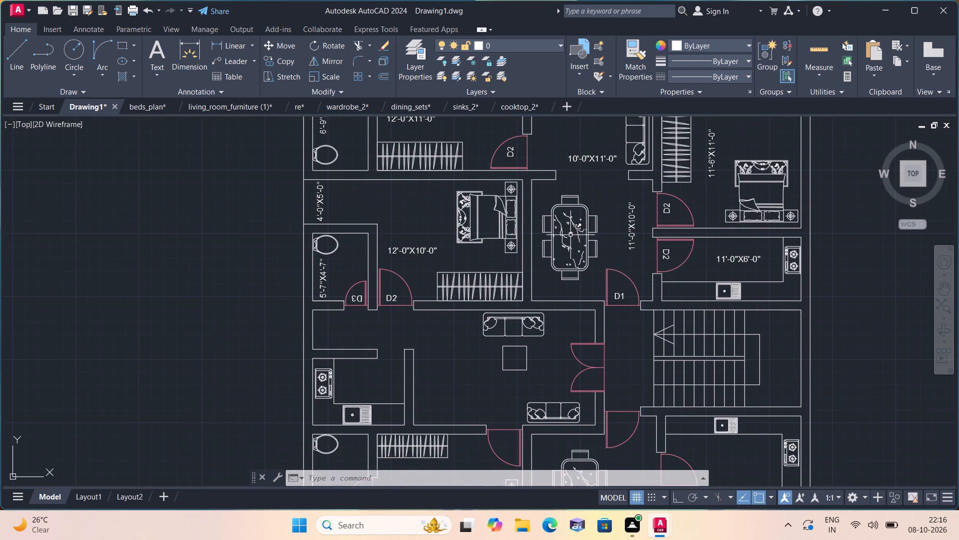
pyautogui.moveTo(727, 350); pyautogui.dragTo(700, 336, button='middle')
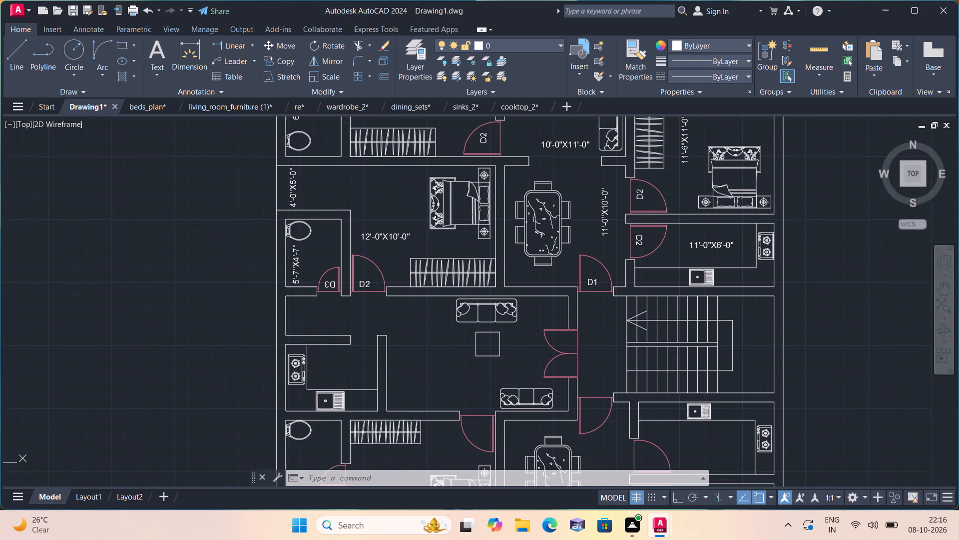
pyautogui.moveTo(721, 368); pyautogui.dragTo(676, 318, button='middle')
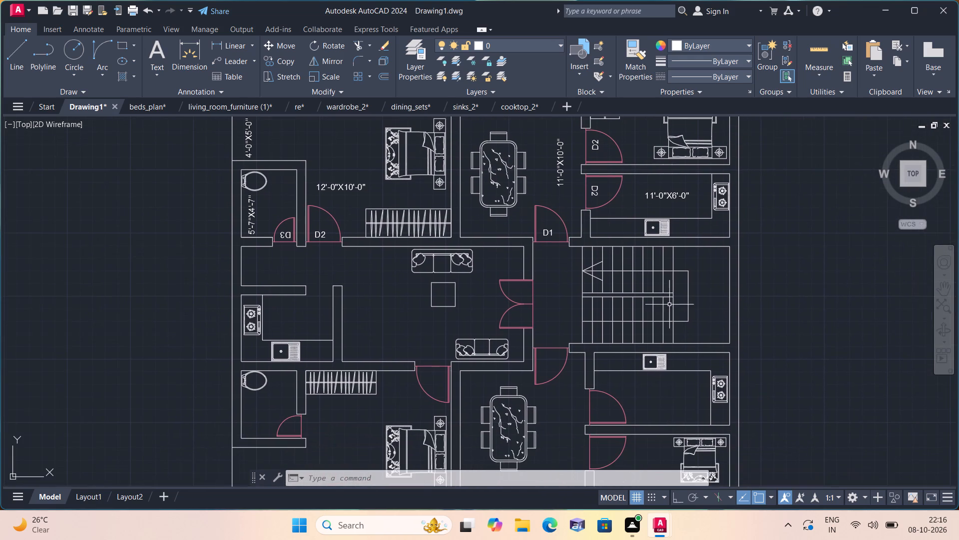
pyautogui.moveTo(625, 388); pyautogui.dragTo(611, 280, button='middle')
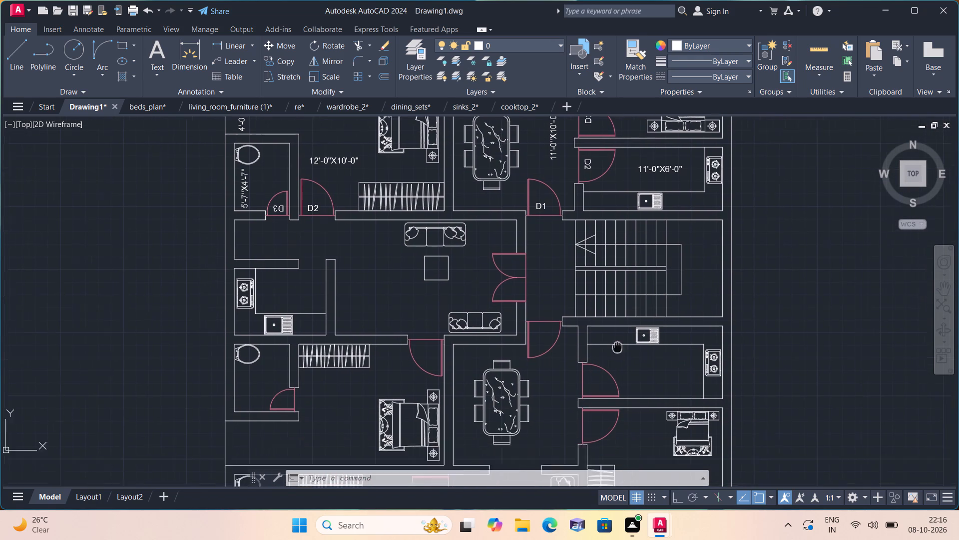
pyautogui.moveTo(611, 280); pyautogui.dragTo(610, 273, button='middle')
pyautogui.scroll(-1, 610, 252)
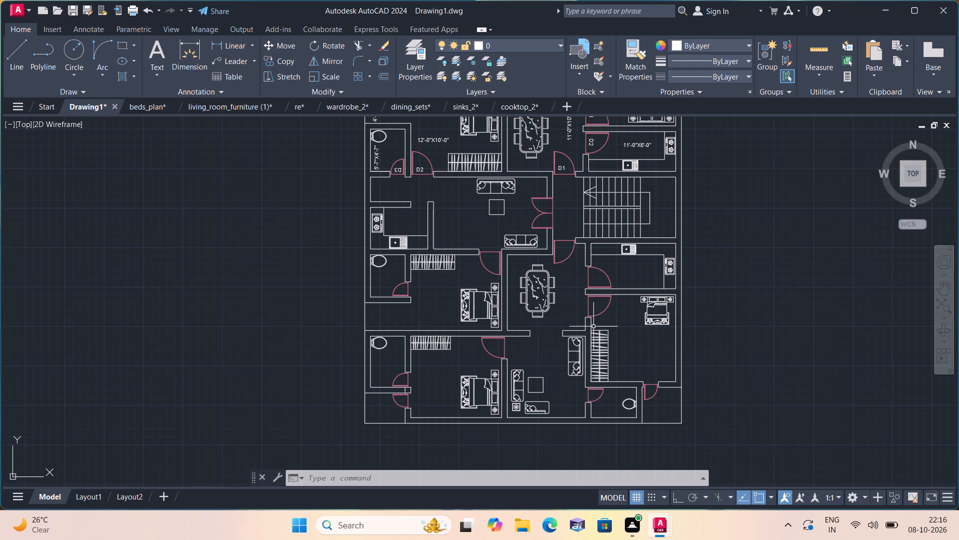
pyautogui.scroll(1, 593, 326)
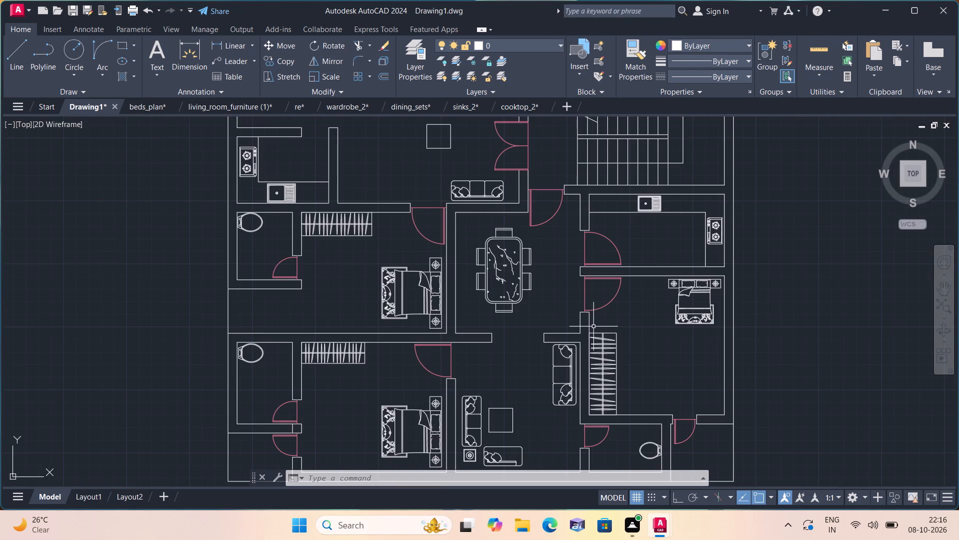
pyautogui.scroll(-1, 593, 326)
pyautogui.moveTo(597, 332); pyautogui.dragTo(586, 292, button='middle')
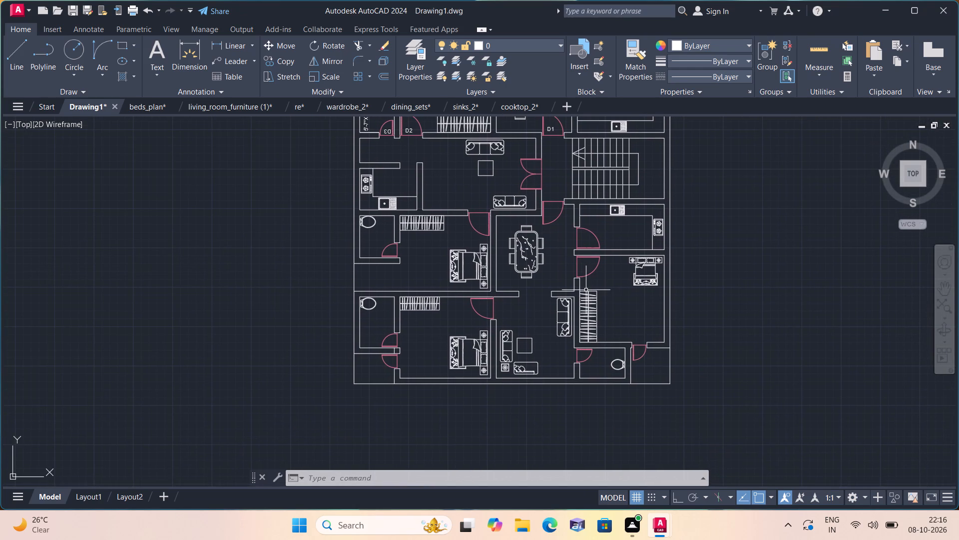
pyautogui.scroll(1, 586, 290)
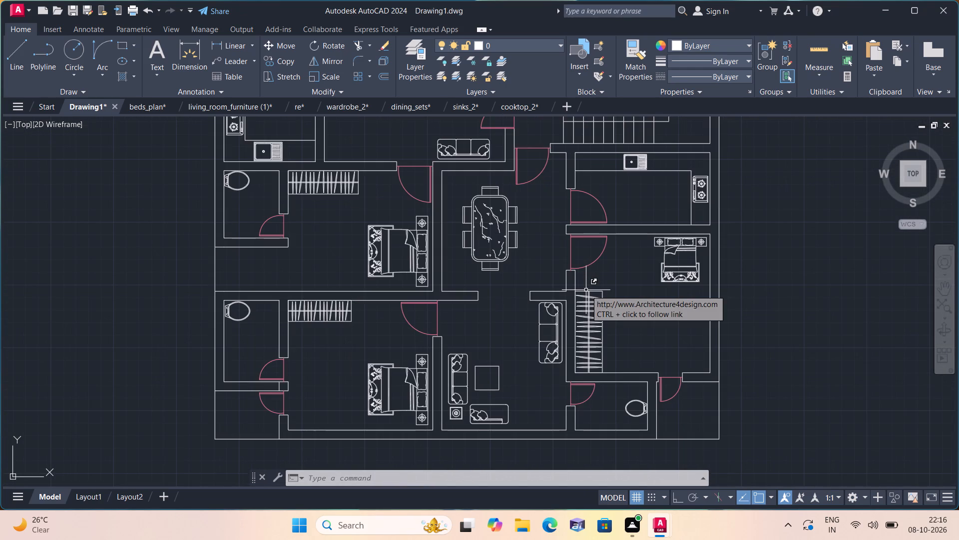
pyautogui.moveTo(588, 236); pyautogui.dragTo(595, 278, button='middle')
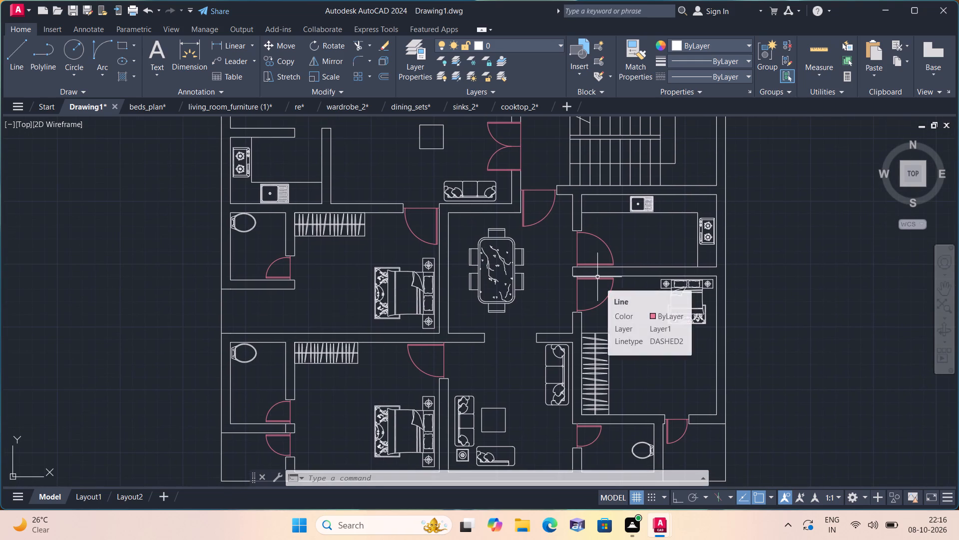
pyautogui.scroll(2, 597, 277)
pyautogui.scroll(-1, 597, 277)
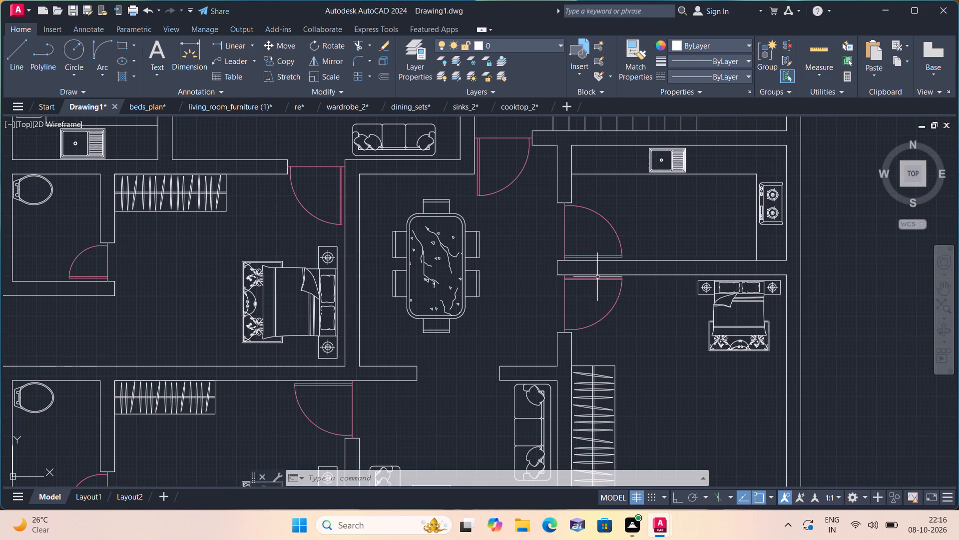
pyautogui.scroll(-1, 597, 277)
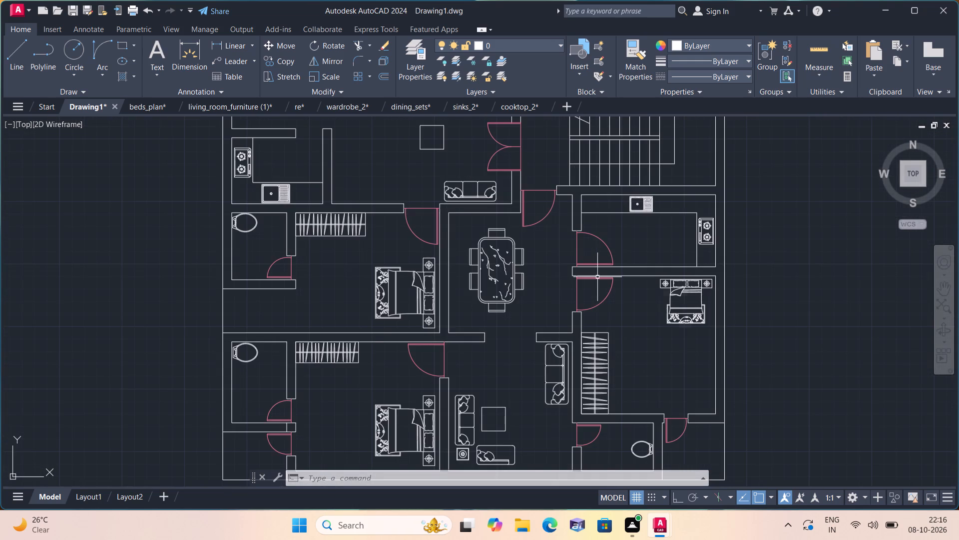
pyautogui.scroll(1, 597, 277)
pyautogui.scroll(-1, 597, 277)
pyautogui.scroll(1, 597, 277)
pyautogui.moveTo(585, 291); pyautogui.dragTo(580, 268, button='middle')
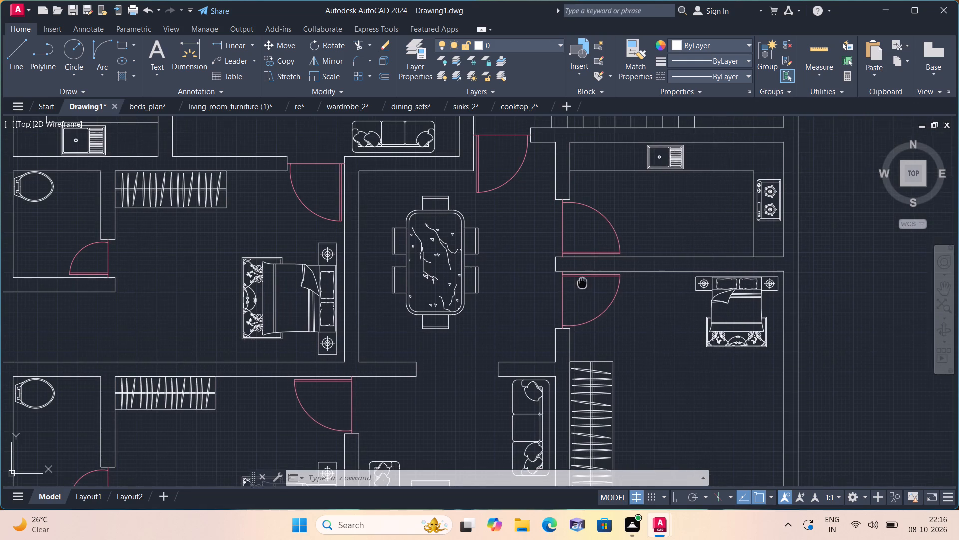
pyautogui.moveTo(580, 268); pyautogui.dragTo(584, 247, button='middle')
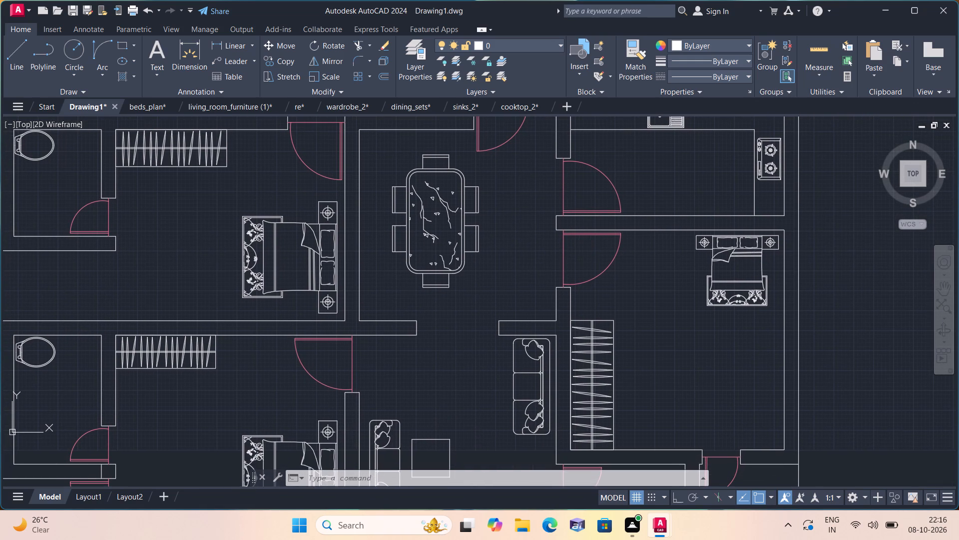
pyautogui.moveTo(584, 246); pyautogui.dragTo(609, 264, button='middle')
pyautogui.moveTo(609, 264); pyautogui.dragTo(614, 311, button='middle')
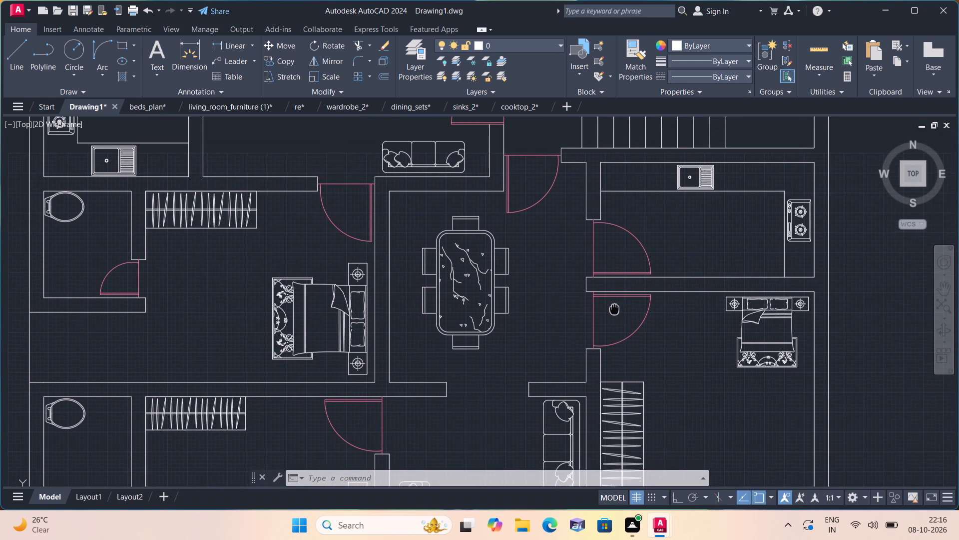
pyautogui.moveTo(614, 311); pyautogui.dragTo(613, 278, button='middle')
pyautogui.middleClick(613, 278)
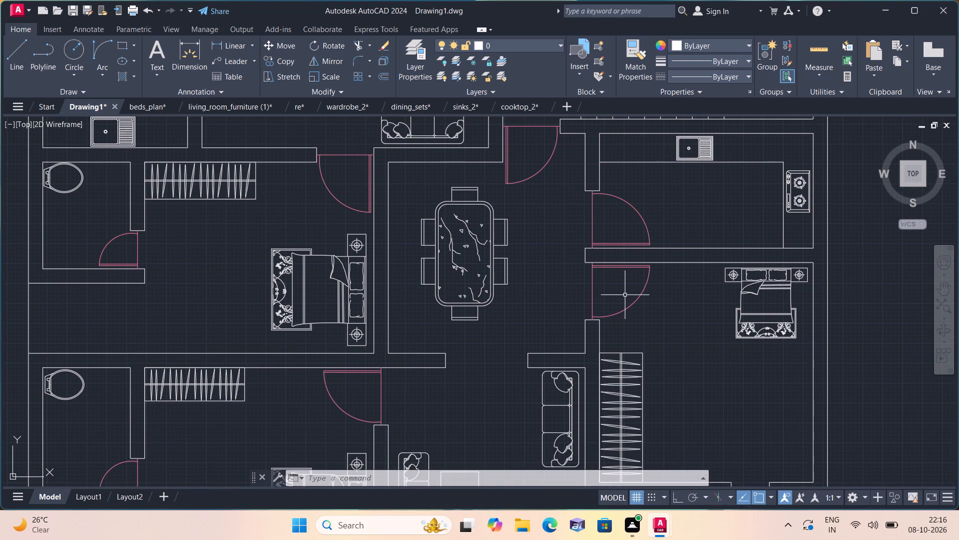
pyautogui.scroll(-1, 625, 294)
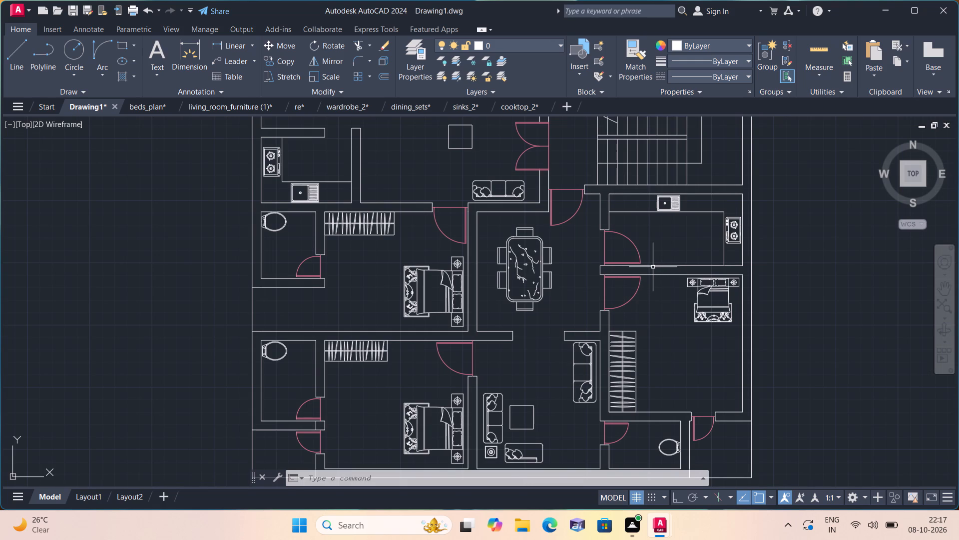
pyautogui.moveTo(650, 268); pyautogui.dragTo(641, 295, button='middle')
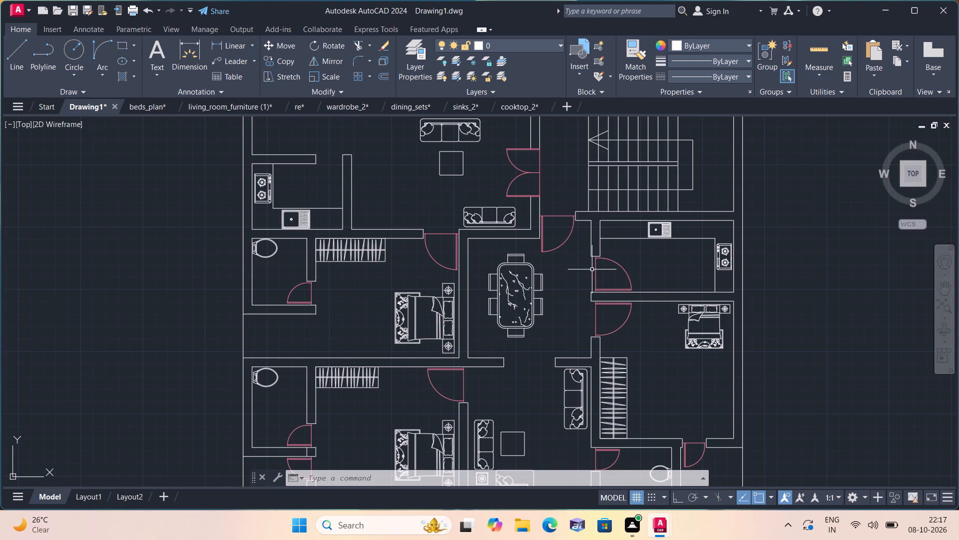
# Add the multiline text label 7'-1"X5'-6" inside the central kitchen, between the cooktop counter and the wall.
pyautogui.scroll(-2, 592, 269)
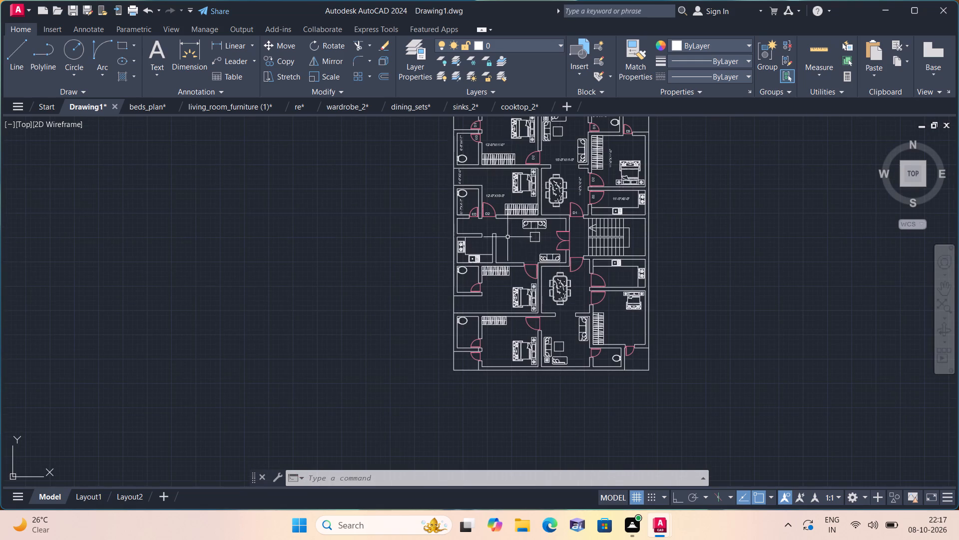
pyautogui.scroll(1, 506, 236)
pyautogui.moveTo(506, 236); pyautogui.dragTo(486, 284, button='middle')
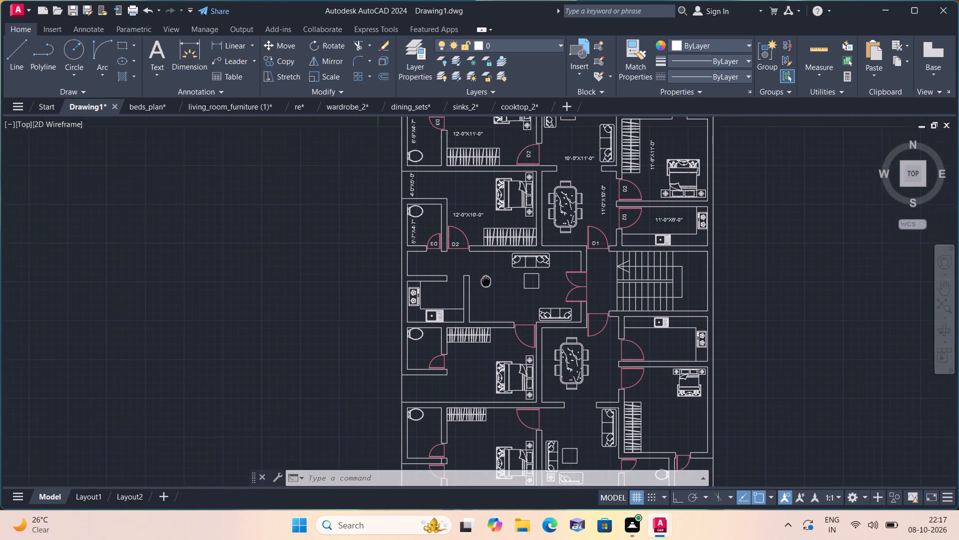
pyautogui.moveTo(486, 284); pyautogui.dragTo(486, 285, button='middle')
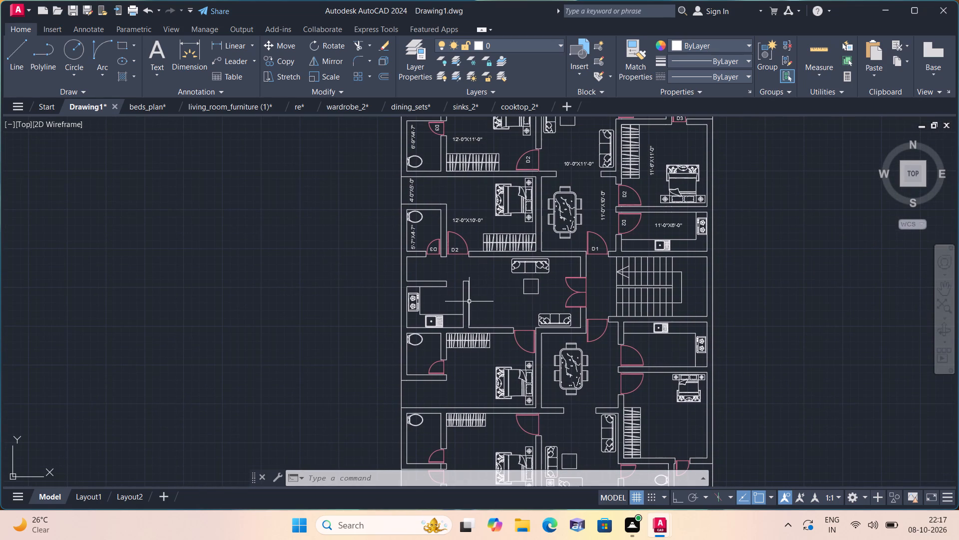
pyautogui.moveTo(469, 301); pyautogui.dragTo(492, 286, button='middle')
pyautogui.scroll(1, 471, 291)
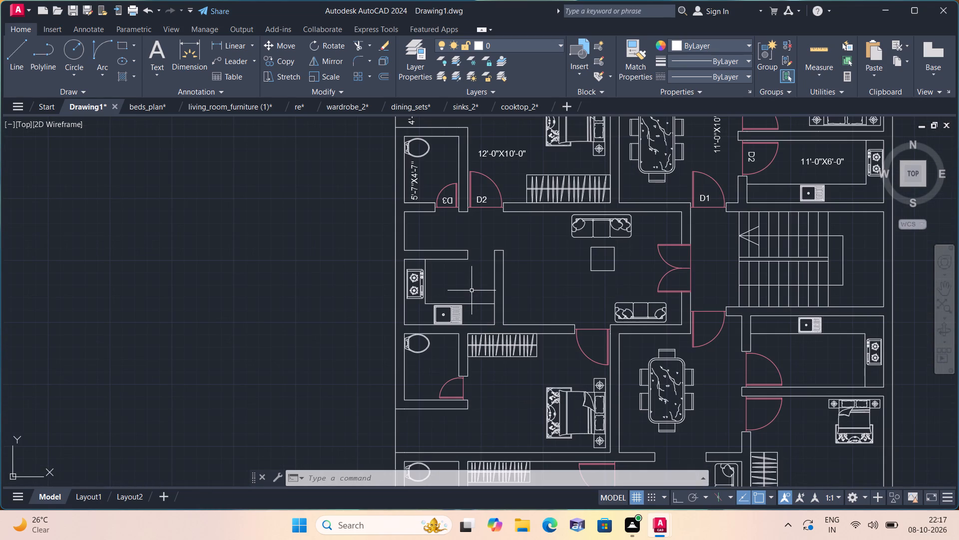
pyautogui.write('mt')
pyautogui.press('space')
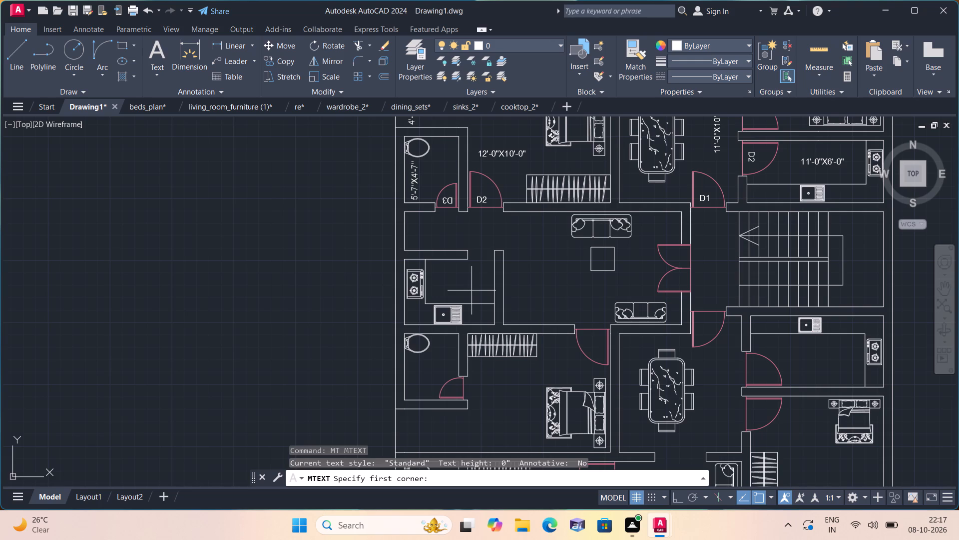
pyautogui.tripleClick(454, 284)
pyautogui.click(454, 284)
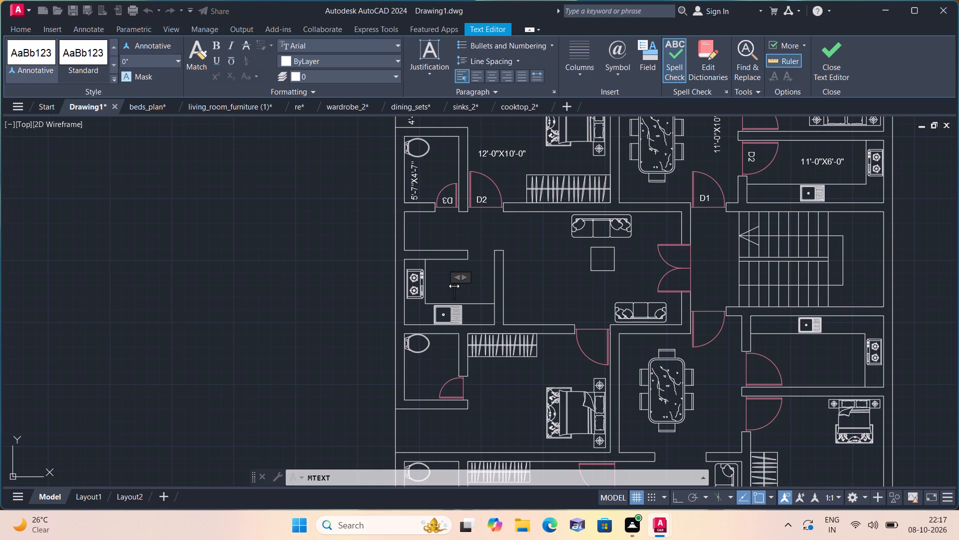
pyautogui.press('7')
pyautogui.press("'")
pyautogui.write('-1"')
pyautogui.press('x')
pyautogui.write("5'-")
pyautogui.write('6"')
pyautogui.click(483, 265)
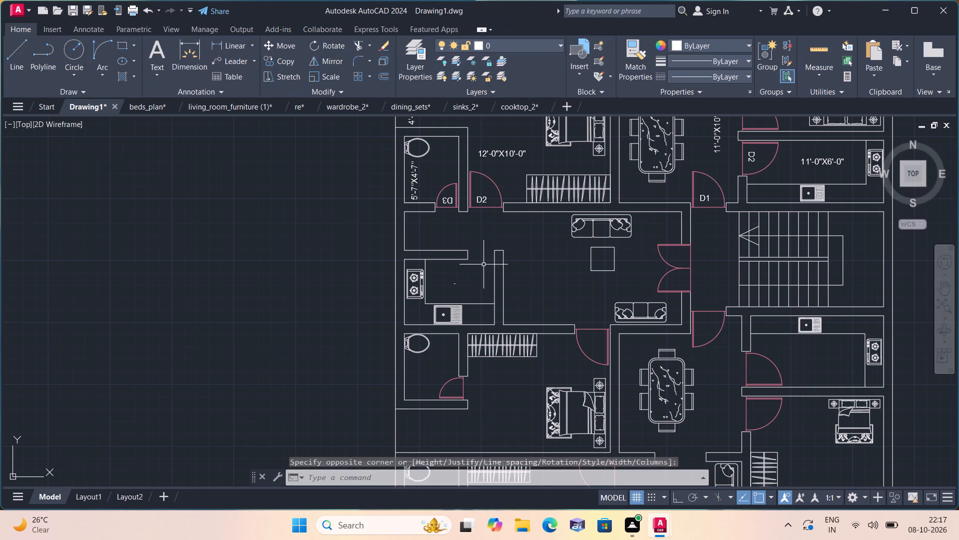
# Add the multiline text label 5'-7"X4'-7" in the bathroom directly below the central kitchen, under the toilet.
pyautogui.moveTo(531, 281); pyautogui.dragTo(506, 233, button='middle')
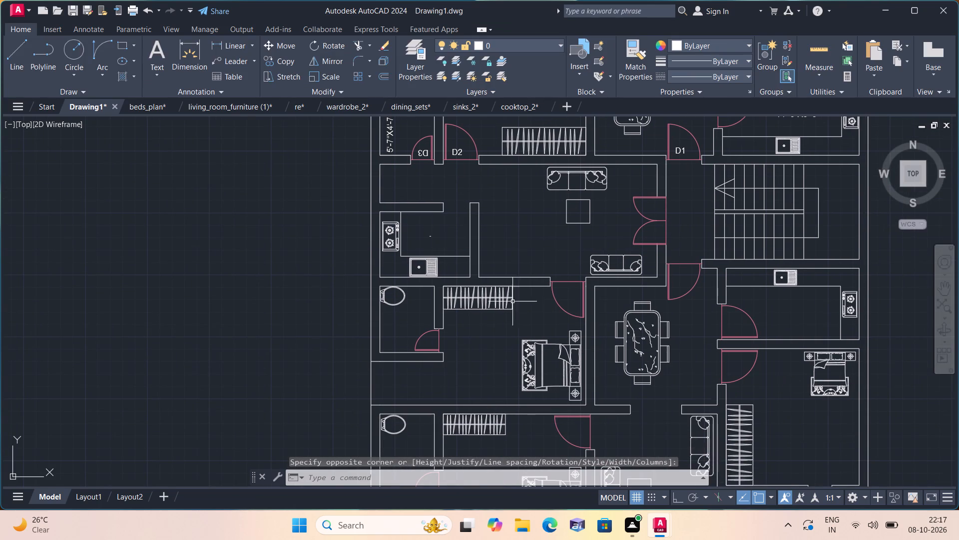
pyautogui.scroll(1, 474, 333)
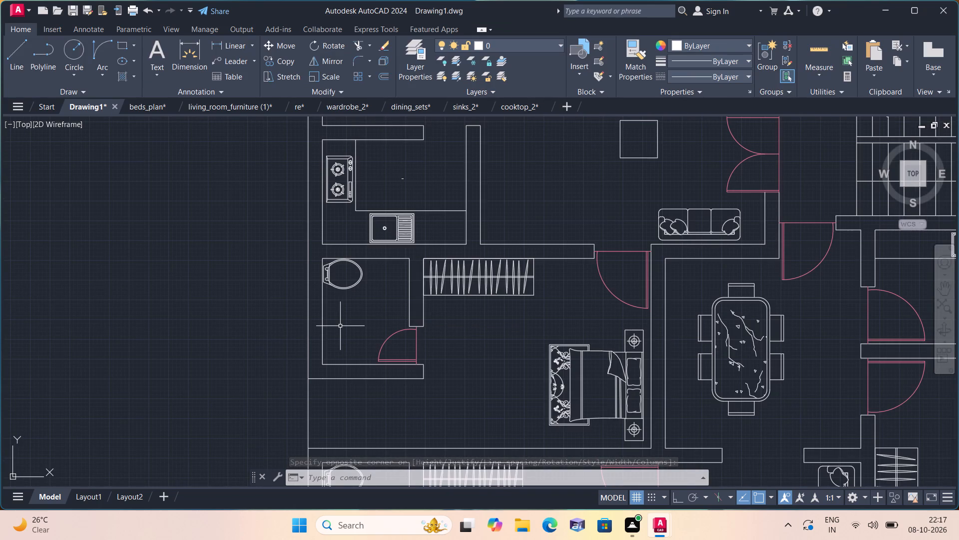
pyautogui.press('space')
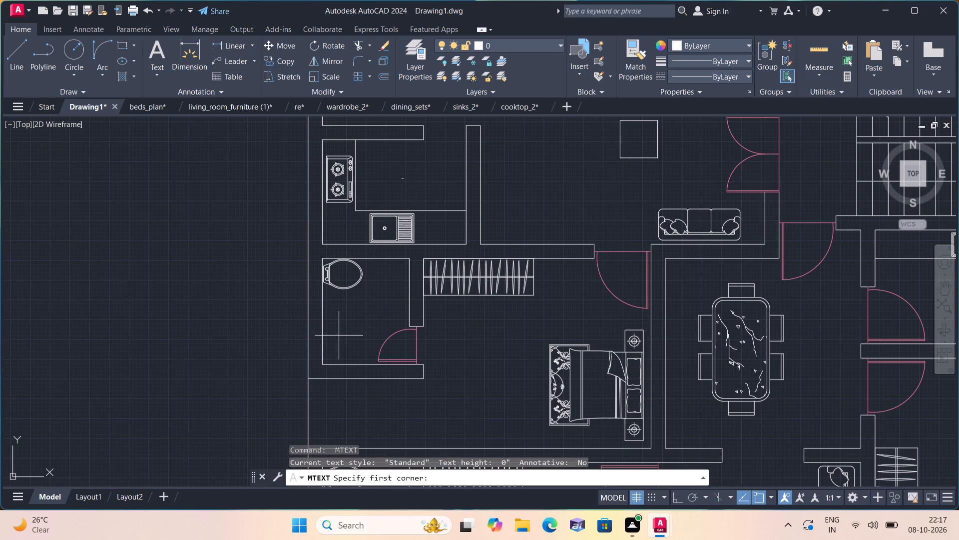
pyautogui.tripleClick(343, 332)
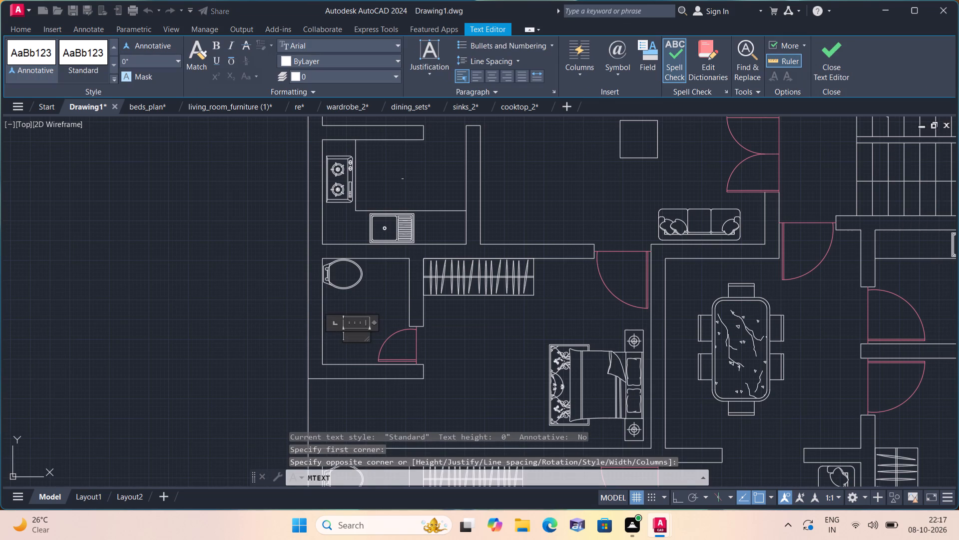
pyautogui.write('5\'-7"')
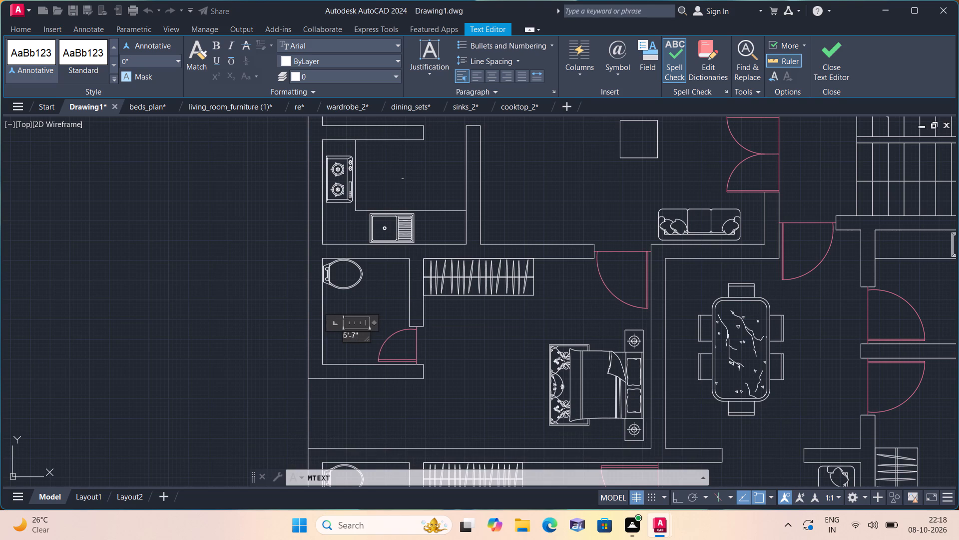
pyautogui.press('x')
pyautogui.write('4\'-7"')
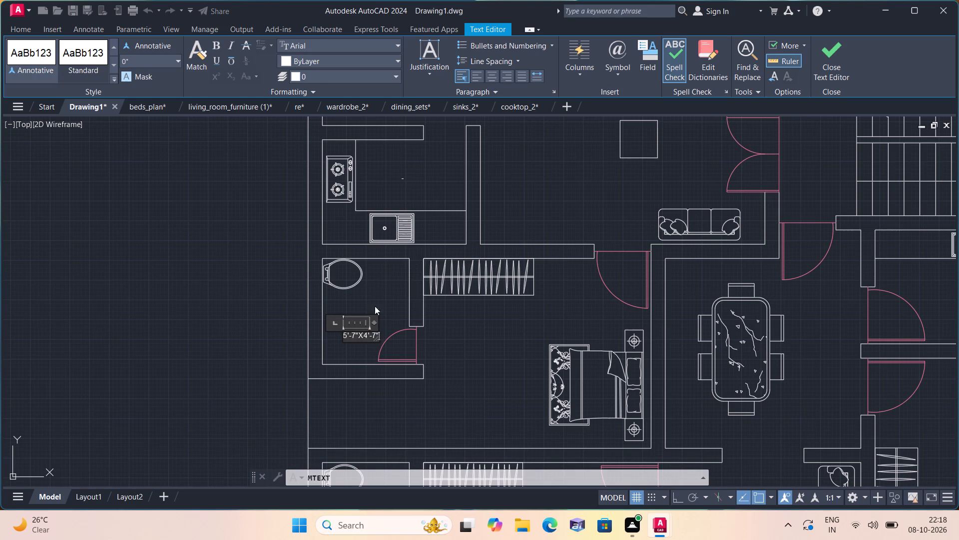
pyautogui.click(379, 298)
# Add the multiline text label 6'-9"X4'-7" in the bathroom of the lowest left bedroom, below the toilet.
pyautogui.moveTo(362, 423); pyautogui.dragTo(393, 315, button='middle')
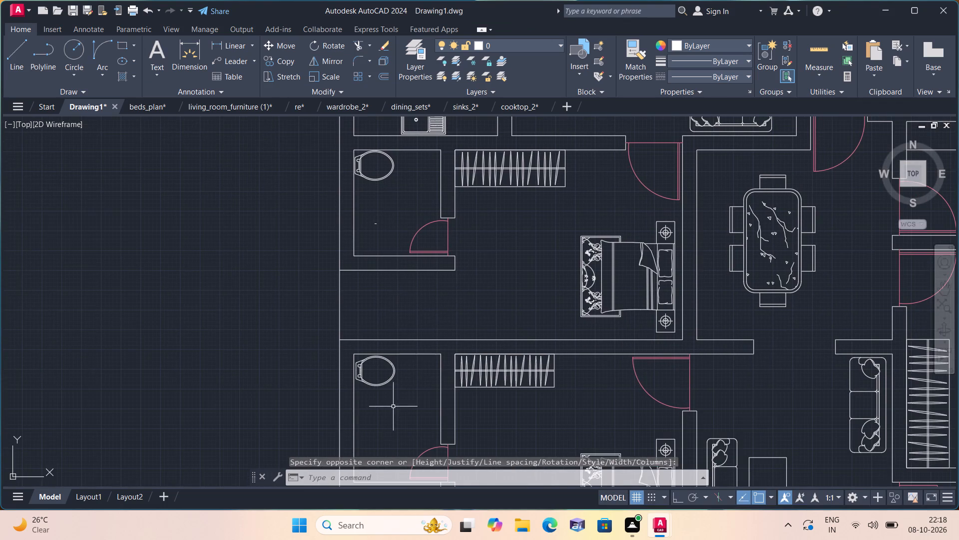
pyautogui.moveTo(386, 409); pyautogui.dragTo(389, 319, button='middle')
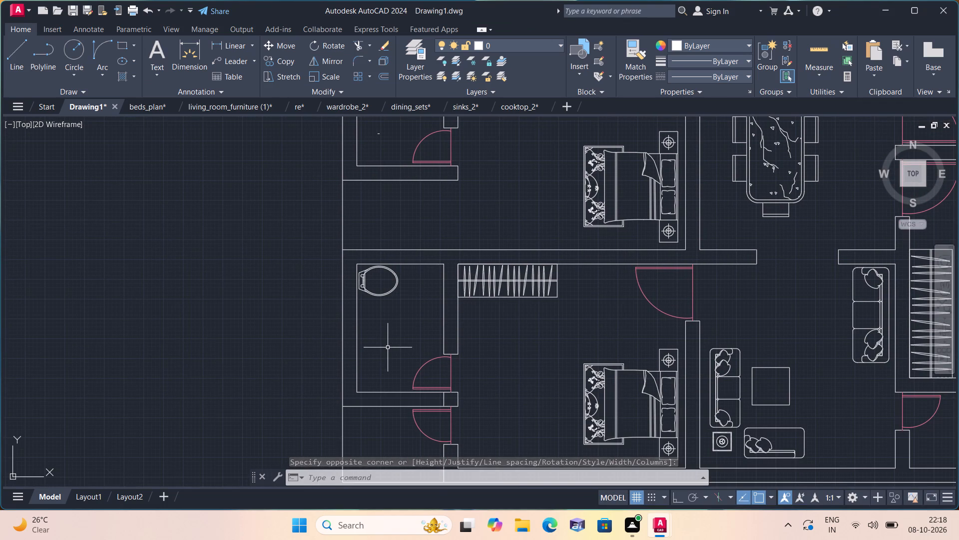
pyautogui.press('space')
pyautogui.tripleClick(388, 347)
pyautogui.click(388, 347)
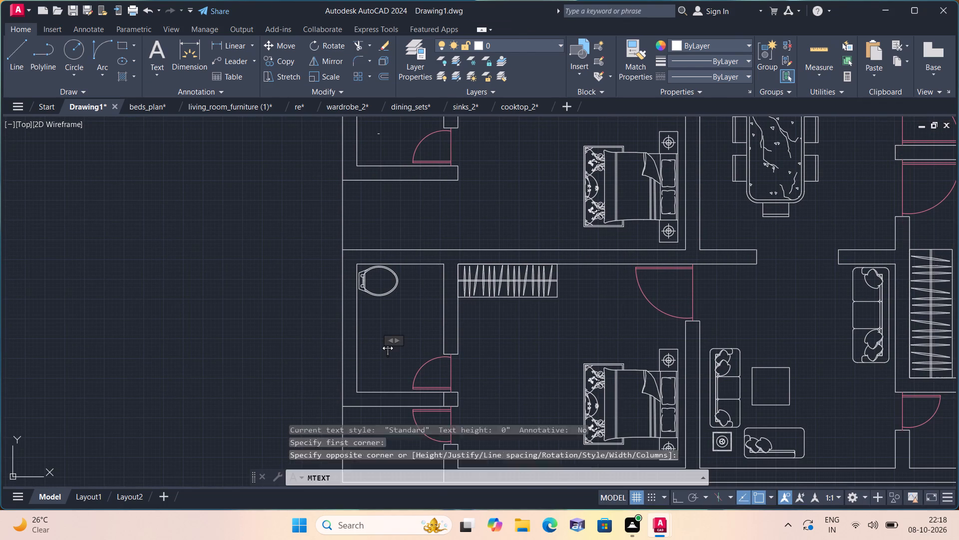
pyautogui.write("6'")
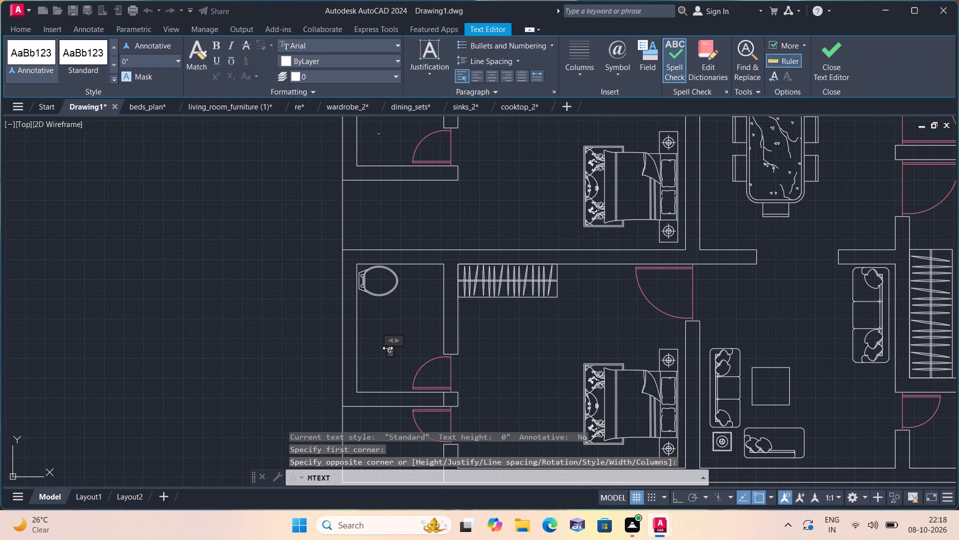
pyautogui.write('-9"')
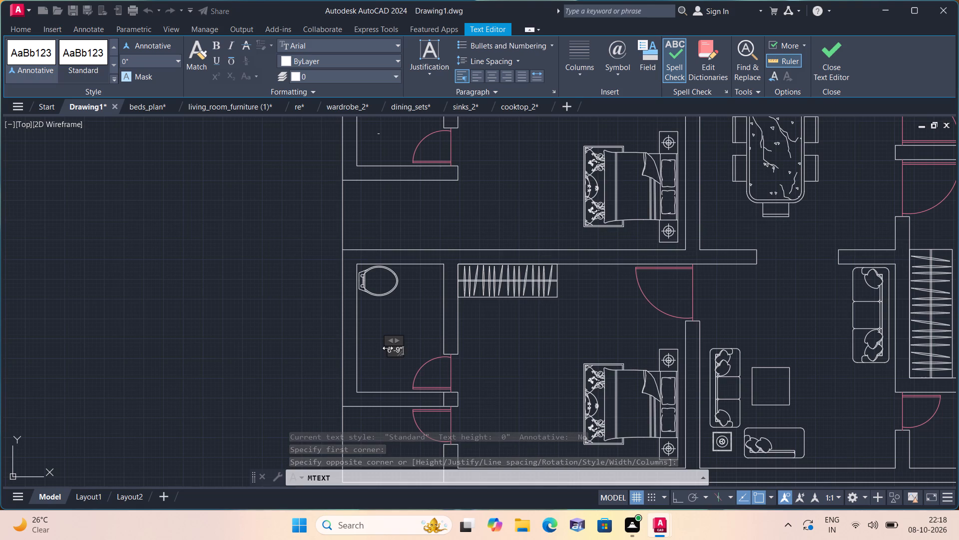
pyautogui.press('x')
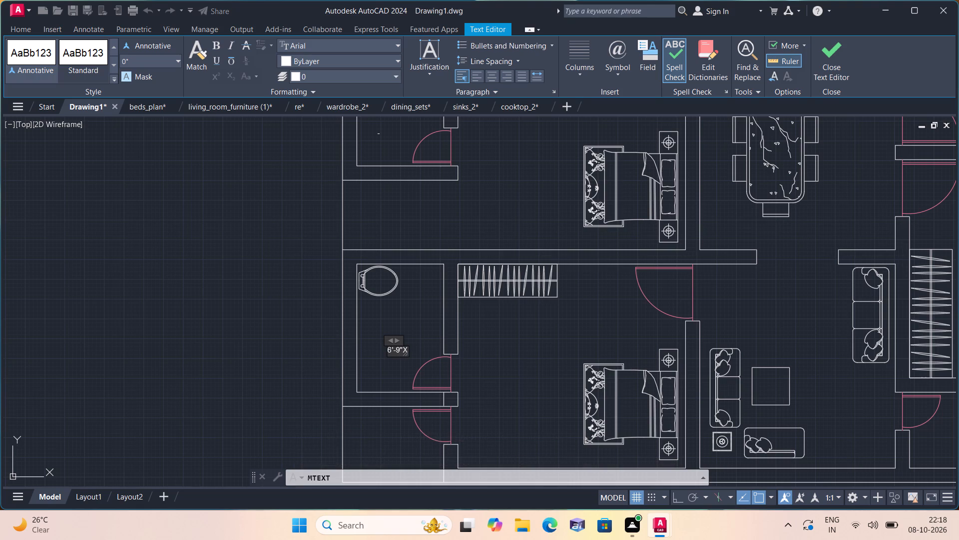
pyautogui.write('4\'-7"')
pyautogui.click(405, 327)
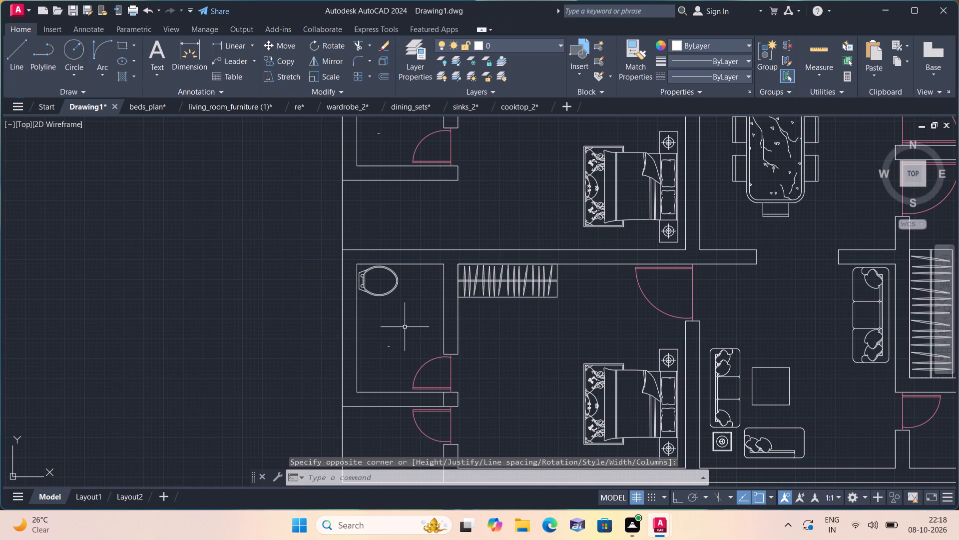
# Add the multiline text label 5'-0"X4'-5" in the small corner space below the lowest left bathroom.
pyautogui.moveTo(410, 383); pyautogui.dragTo(404, 306, button='middle')
pyautogui.scroll(-1, 409, 383)
pyautogui.scroll(1, 395, 362)
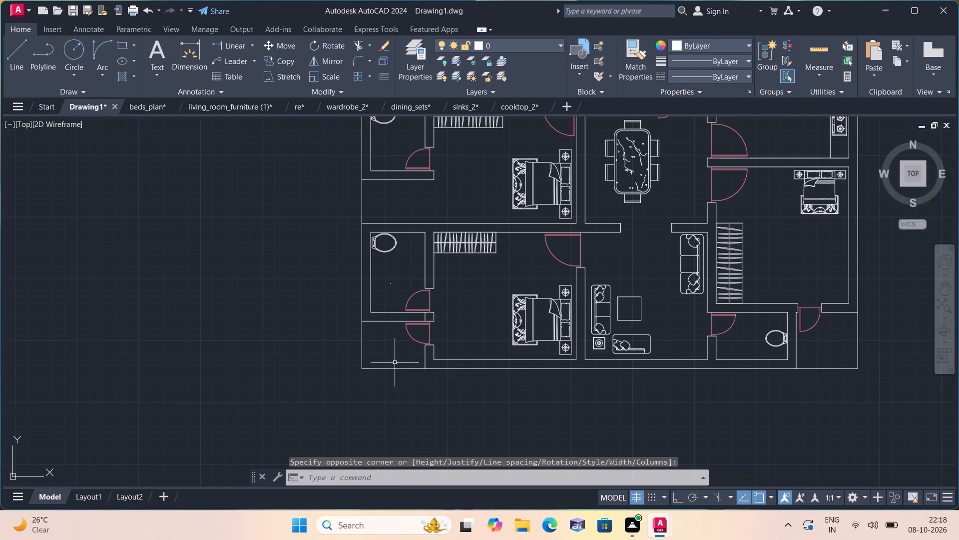
pyautogui.press('space')
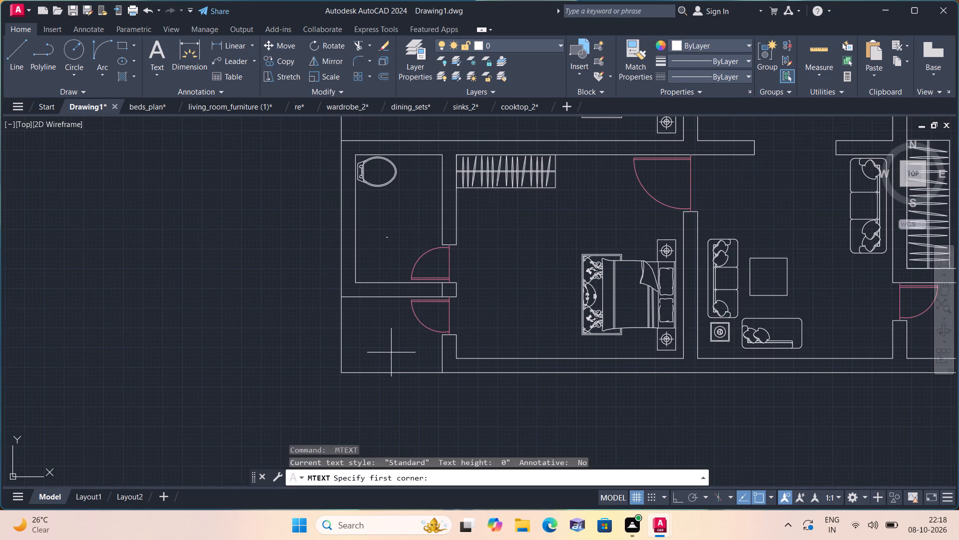
pyautogui.tripleClick(391, 352)
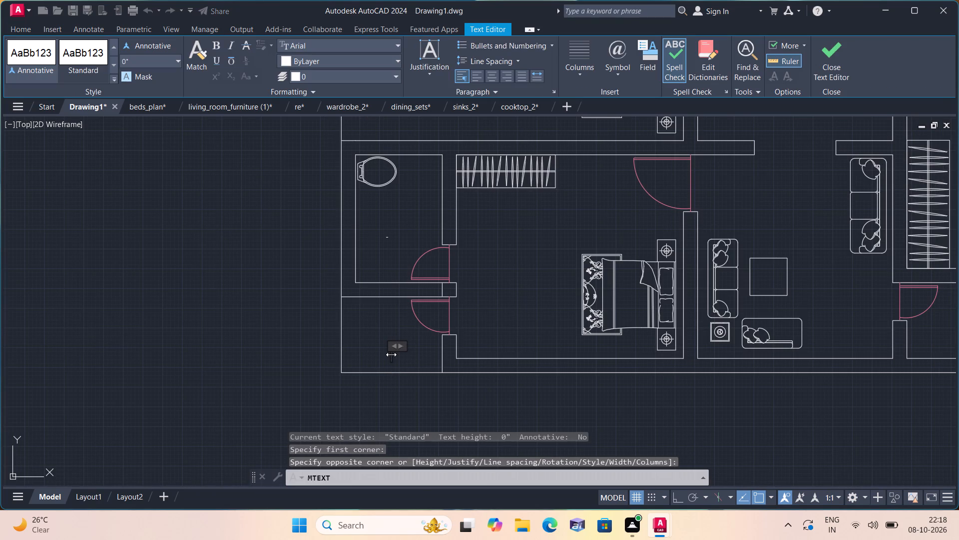
pyautogui.write('5\'-0"X')
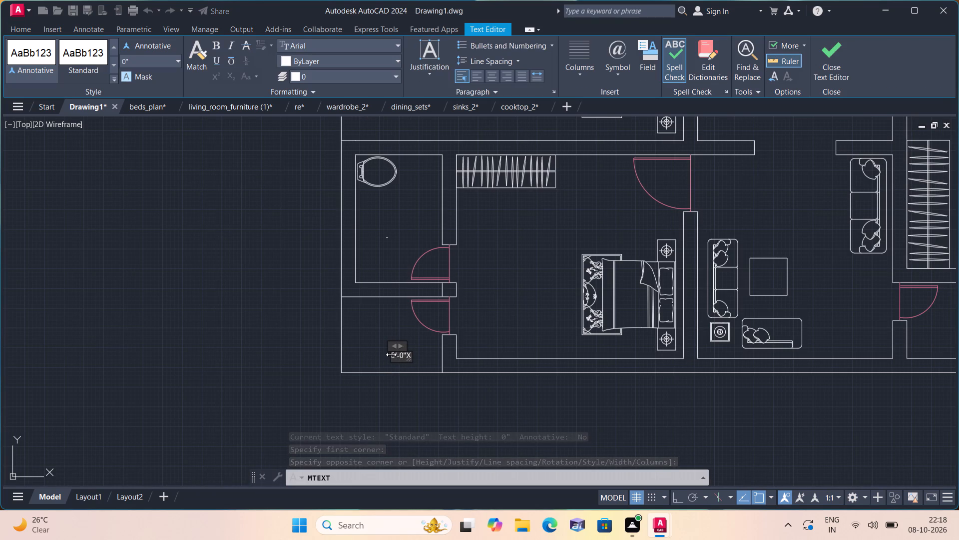
pyautogui.write('4\'-5"')
pyautogui.click(373, 336)
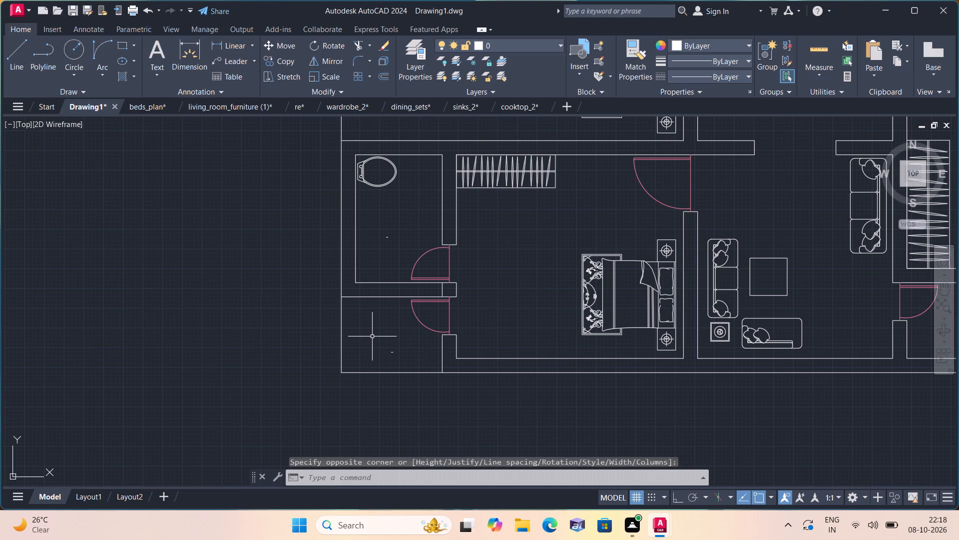
# Add the multiline text label 12'-0"X10'-0" in the bedroom below the central kitchen, between its bathroom and the bed.
pyautogui.moveTo(365, 336); pyautogui.dragTo(357, 328, button='middle')
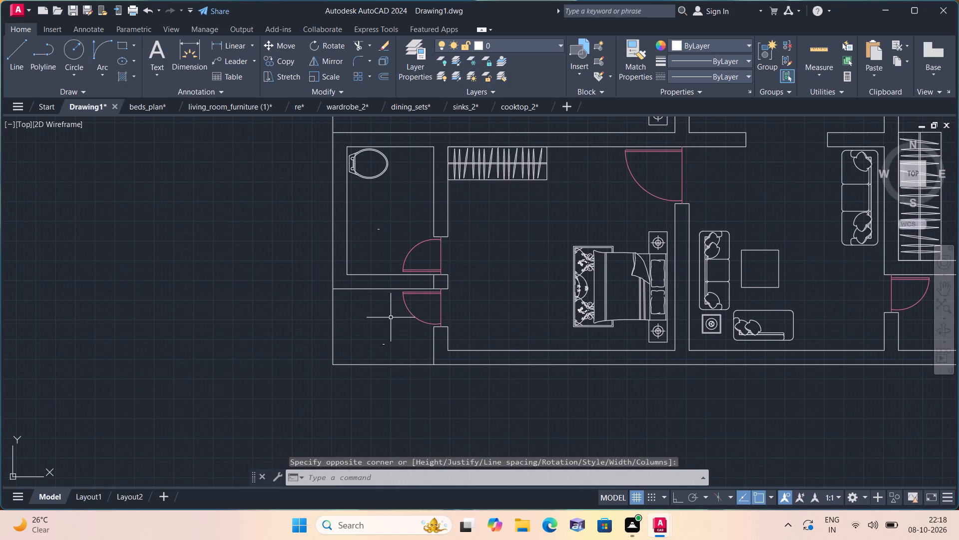
pyautogui.moveTo(435, 299); pyautogui.dragTo(424, 317, button='middle')
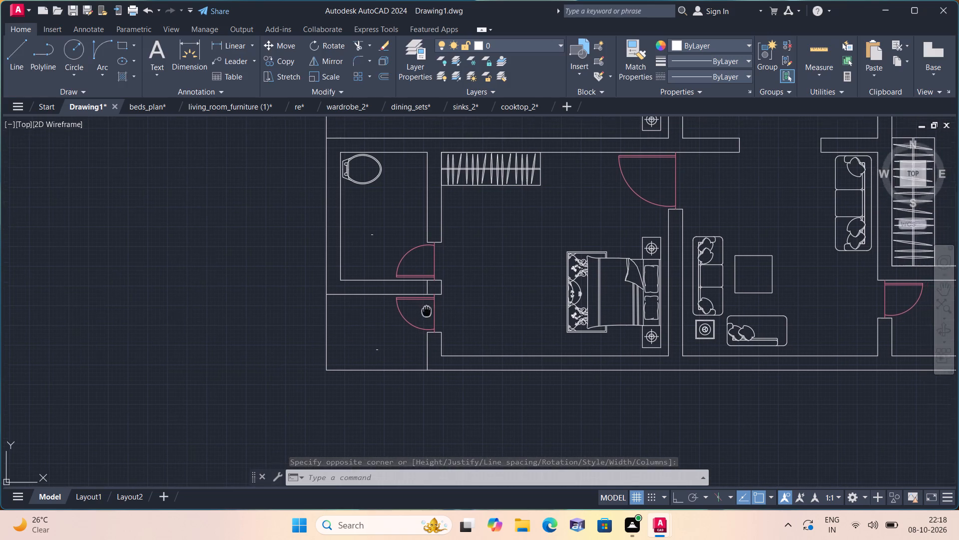
pyautogui.scroll(-2, 420, 326)
pyautogui.moveTo(441, 230); pyautogui.dragTo(441, 230, button='middle')
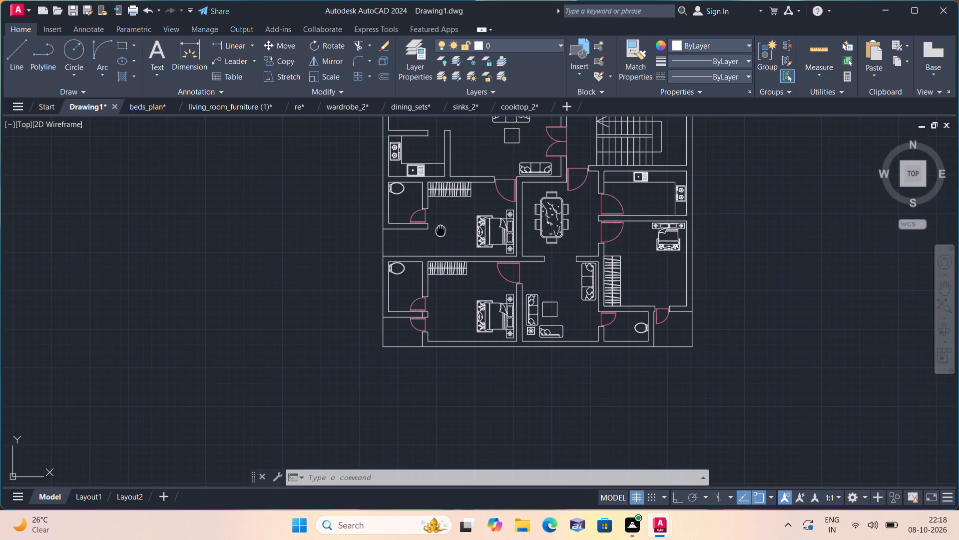
pyautogui.moveTo(441, 230); pyautogui.dragTo(450, 254, button='middle')
pyautogui.press('space')
pyautogui.scroll(1, 450, 254)
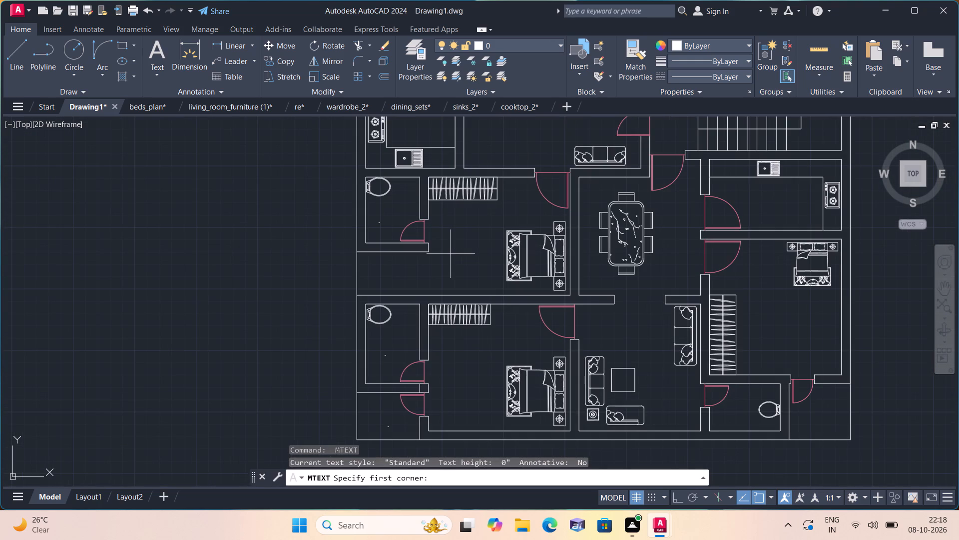
pyautogui.tripleClick(452, 253)
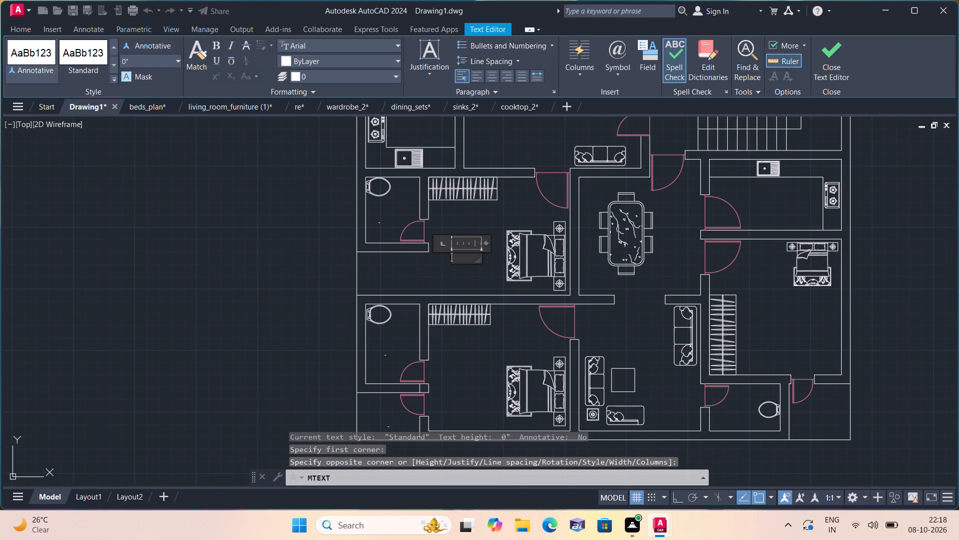
pyautogui.write('12')
pyautogui.write('\'-0"')
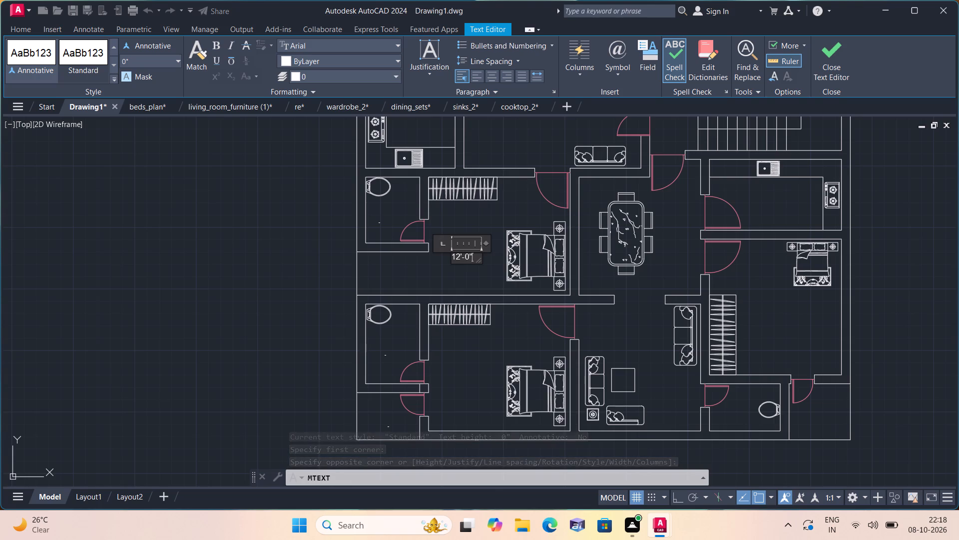
pyautogui.press('x')
pyautogui.write('10\'-0"')
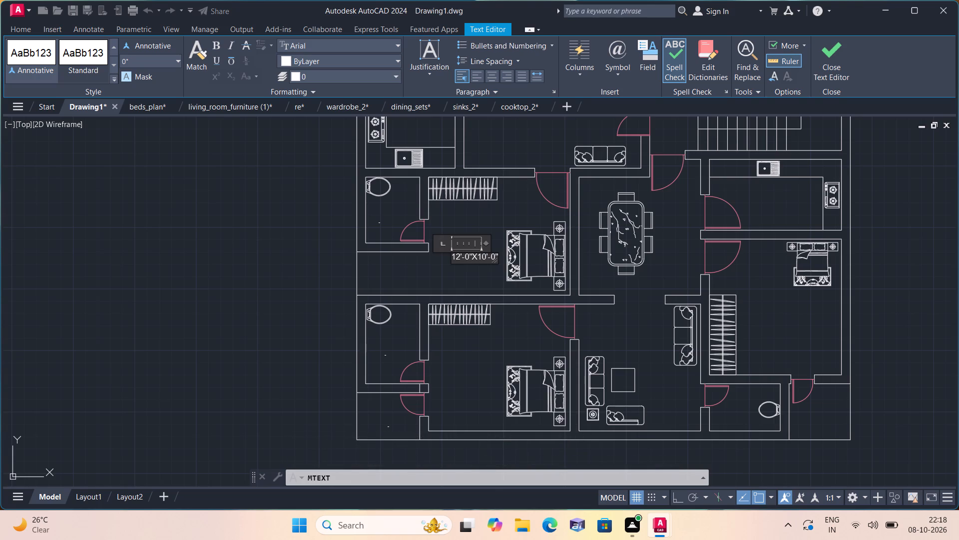
pyautogui.click(454, 275)
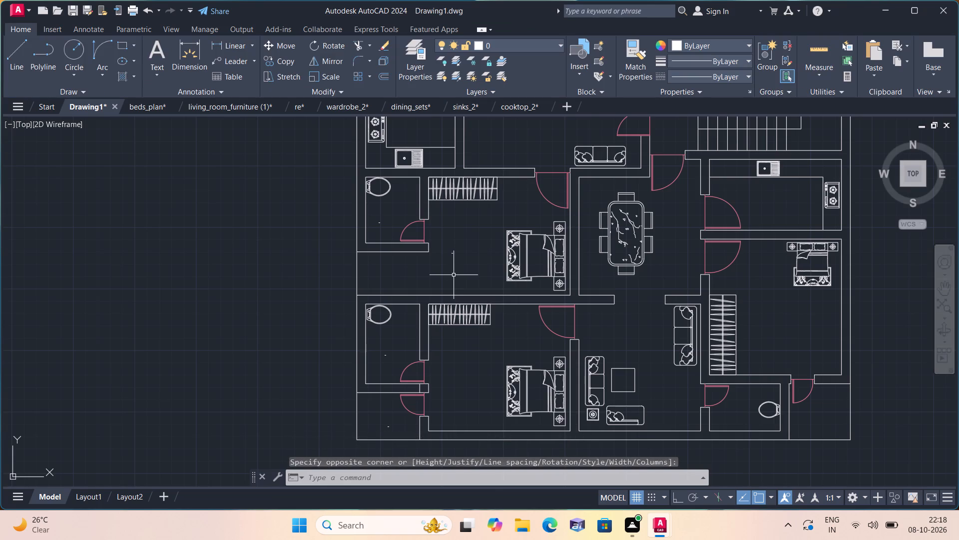
# Add the multiline text label 12'-0"X11'-0" in the lowest left bedroom, below the wardrobe.
pyautogui.moveTo(482, 375); pyautogui.dragTo(480, 331, button='middle')
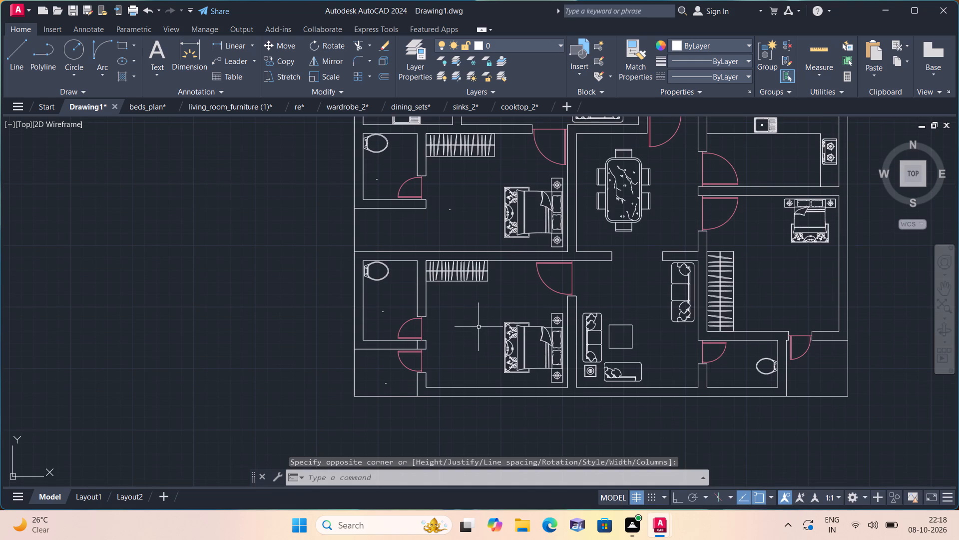
pyautogui.press('space')
pyautogui.tripleClick(465, 305)
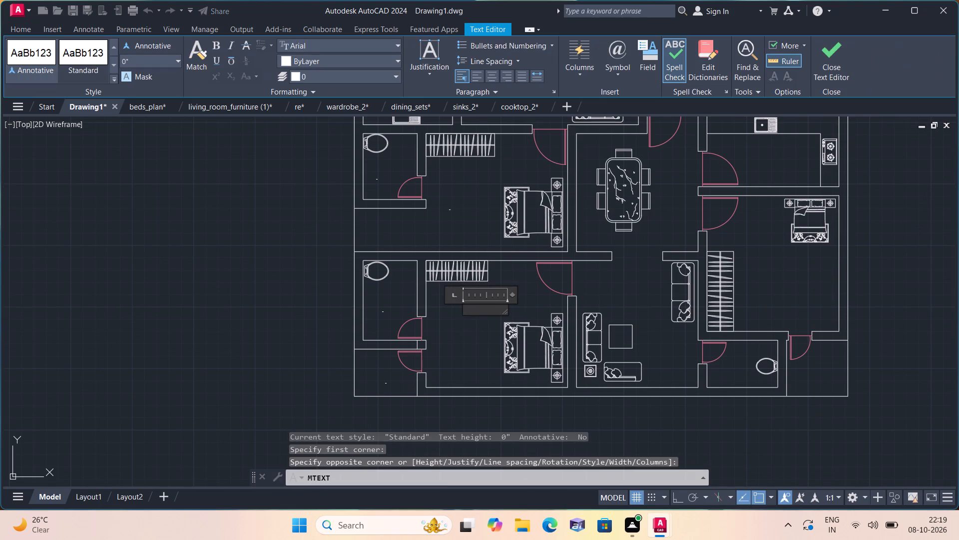
pyautogui.write('12\'-0"')
pyautogui.press('x')
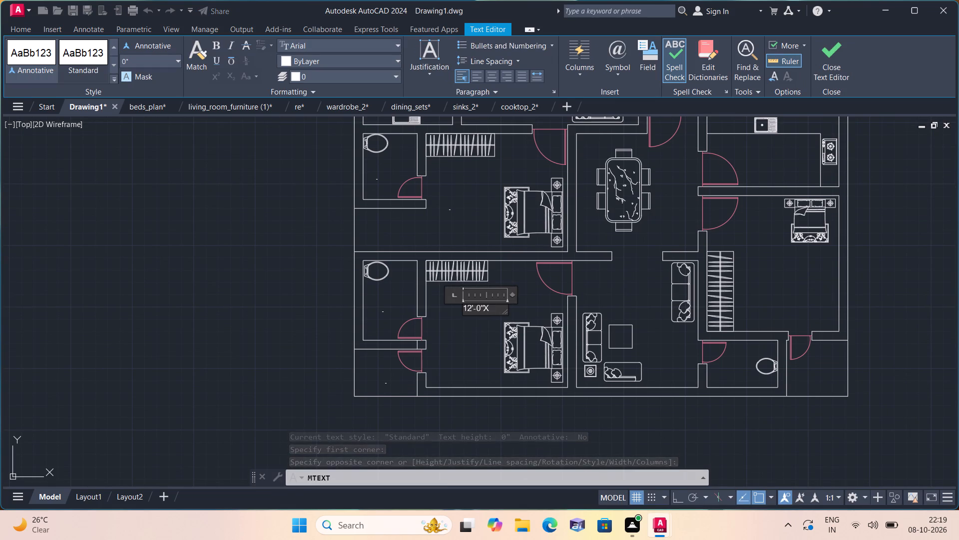
pyautogui.write('11\'-0"')
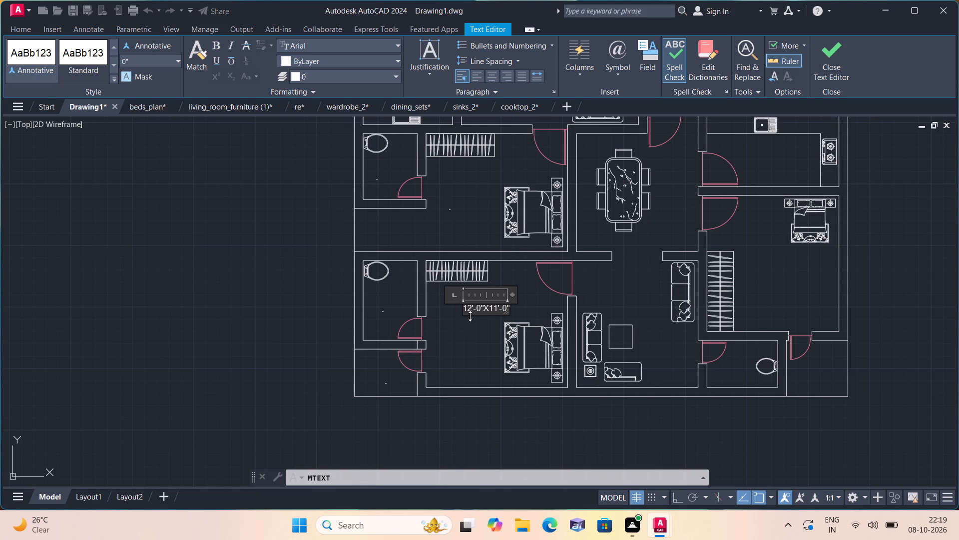
pyautogui.click(467, 333)
# Add the multiline text label 10'-0"X11'-0" in the lower living room, above the coffee table.
pyautogui.middleClick(455, 334)
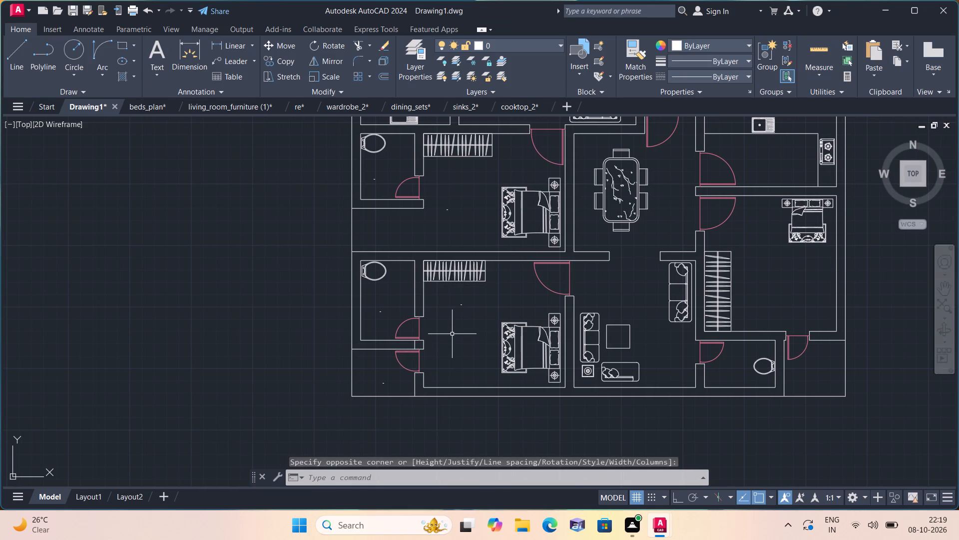
pyautogui.moveTo(447, 334); pyautogui.dragTo(430, 307, button='middle')
pyautogui.scroll(-1, 444, 334)
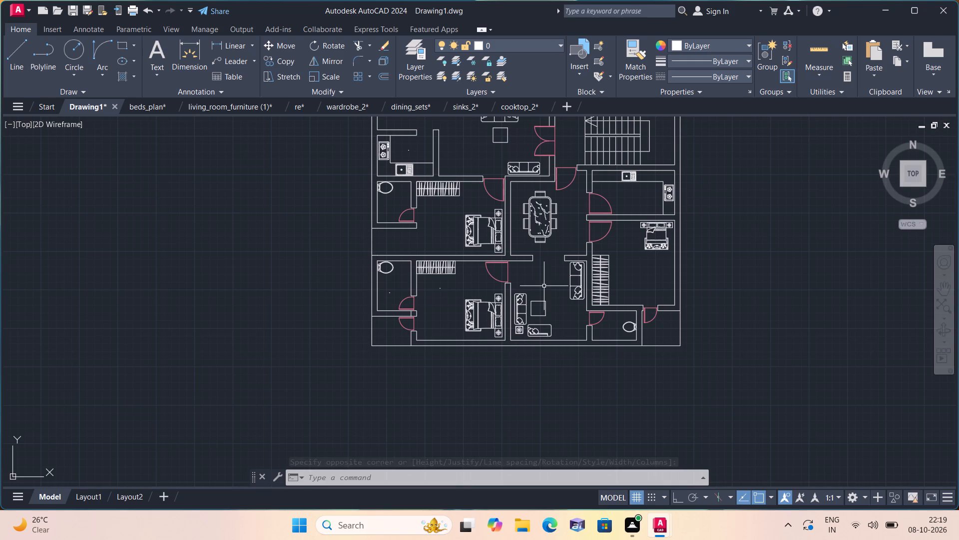
pyautogui.moveTo(542, 290); pyautogui.dragTo(544, 269, button='middle')
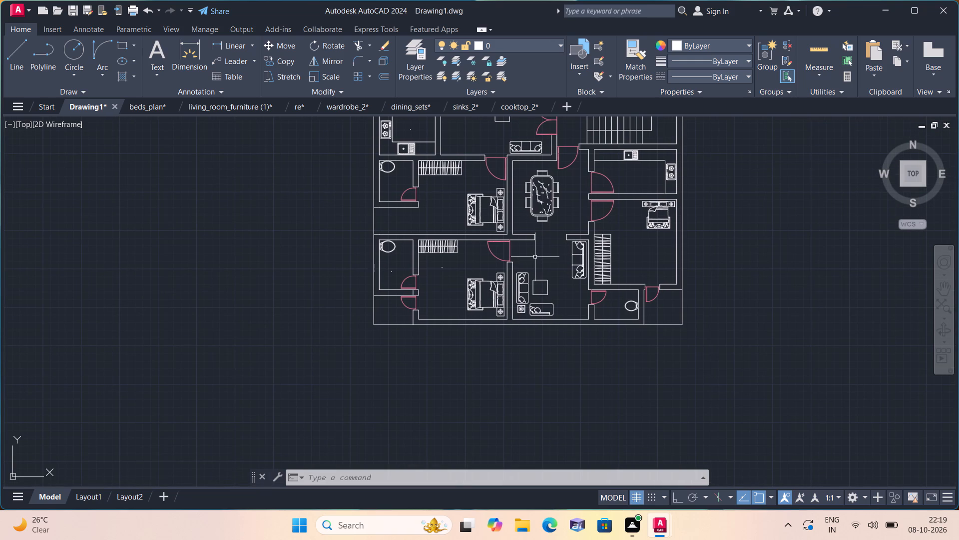
pyautogui.press('space')
pyautogui.tripleClick(535, 257)
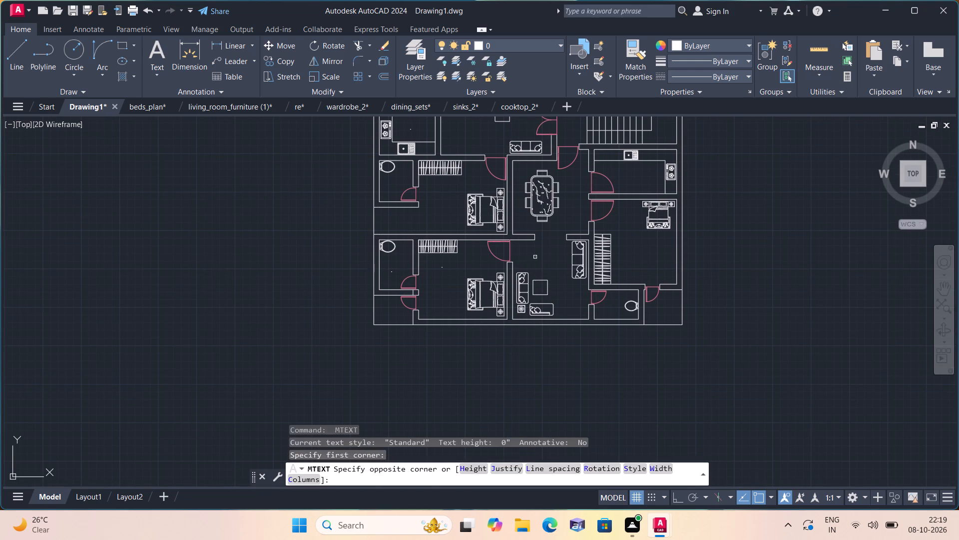
pyautogui.click(535, 257)
pyautogui.write('10\'-0"')
pyautogui.press('x')
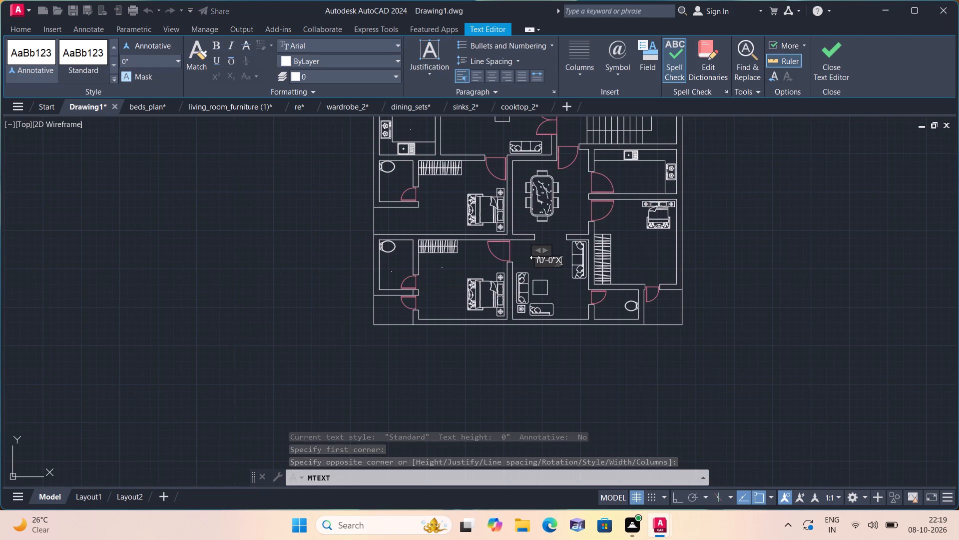
pyautogui.write('11\'-0"')
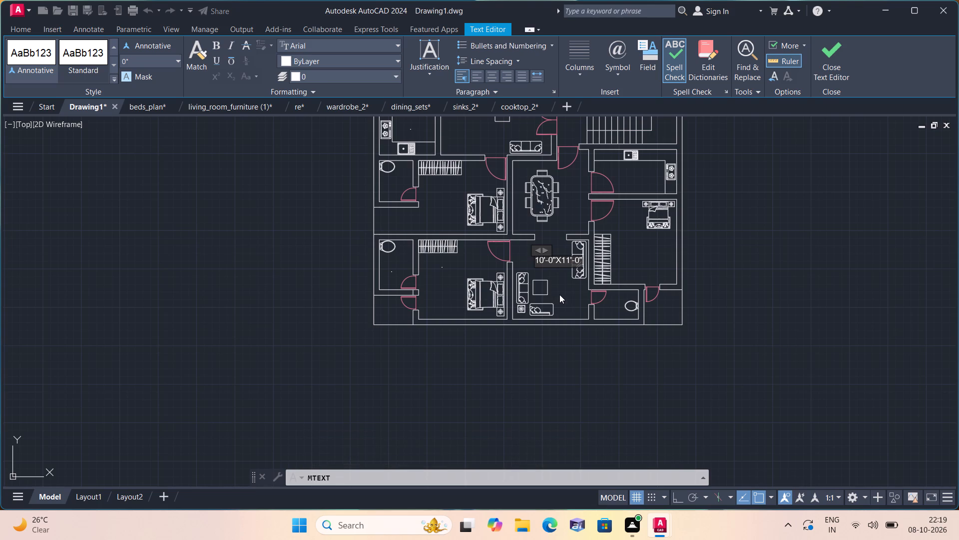
pyautogui.click(563, 292)
# Add the multiline text label 11'-0"X10'-0" in the dining room, beside the lower end of the dining table.
pyautogui.moveTo(561, 292); pyautogui.dragTo(561, 327, button='middle')
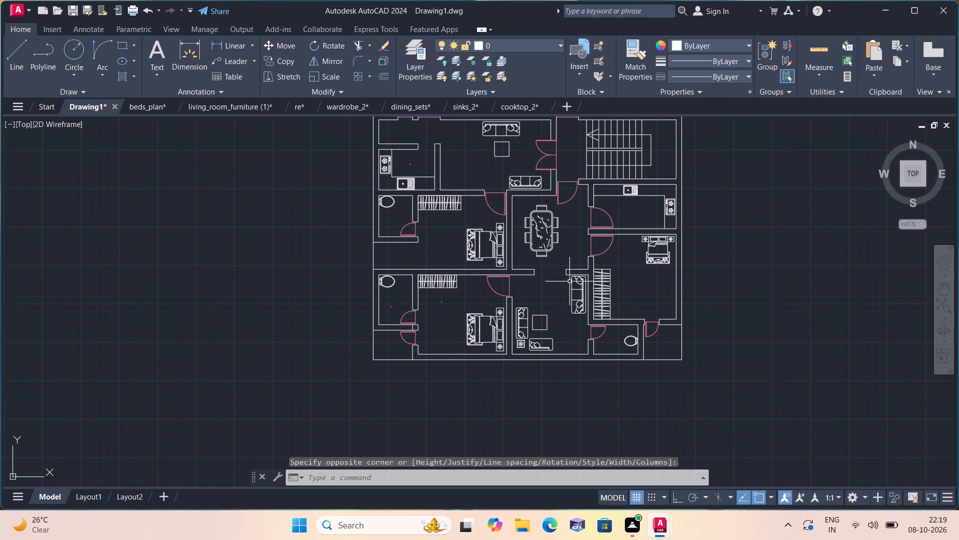
pyautogui.scroll(2, 567, 267)
pyautogui.press('space')
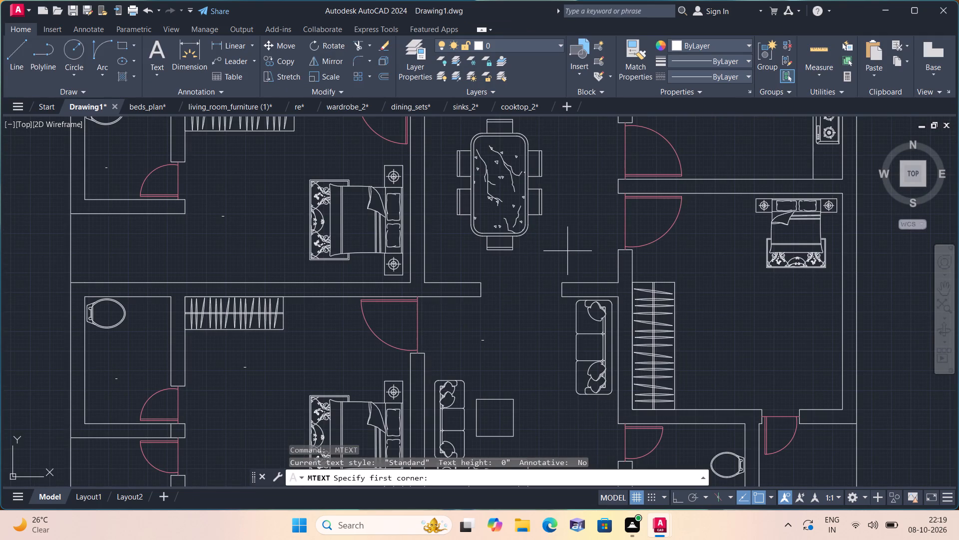
pyautogui.tripleClick(567, 251)
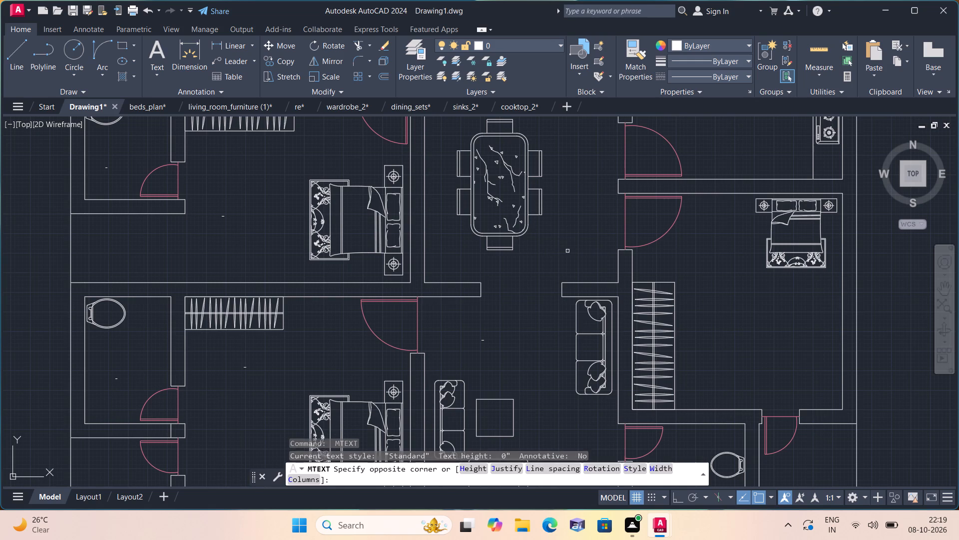
pyautogui.write('11\'-0"')
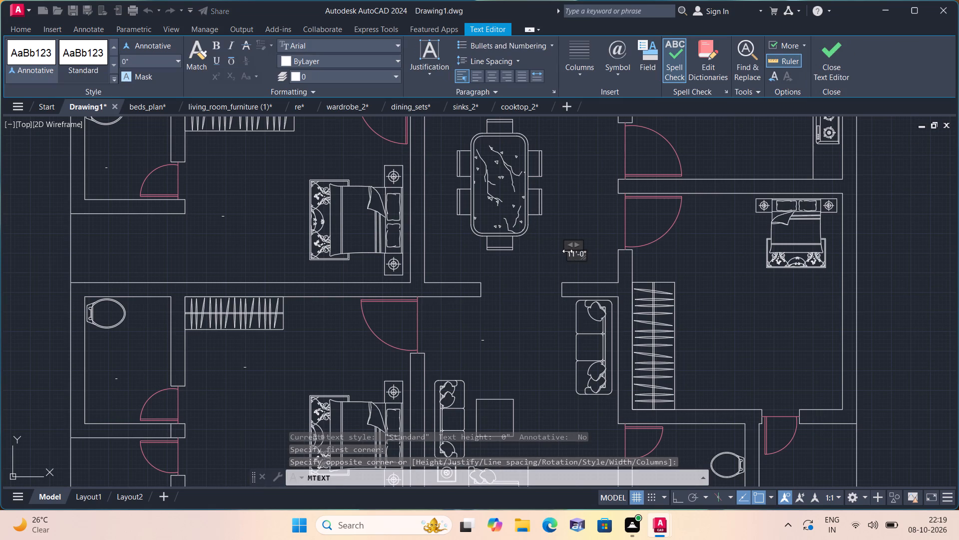
pyautogui.press('x')
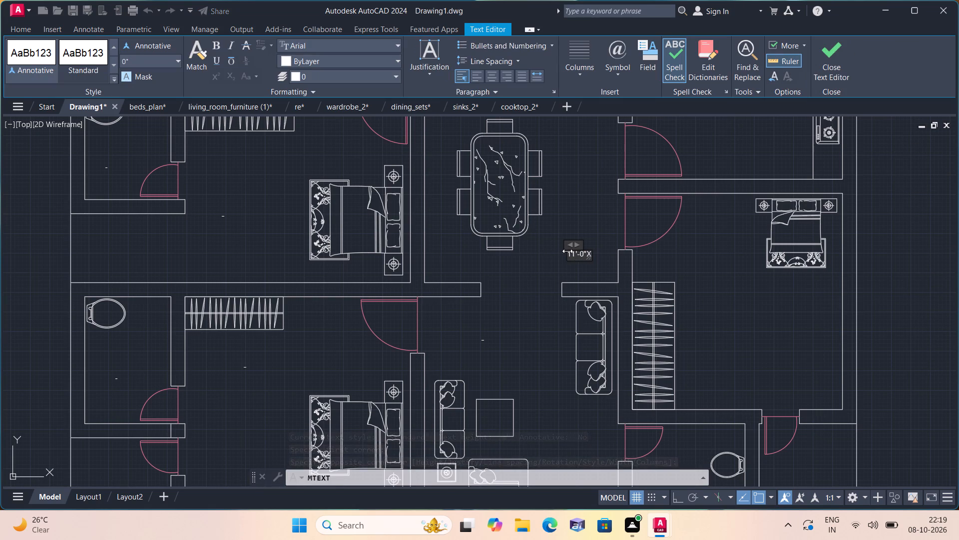
pyautogui.write('10\'-0"')
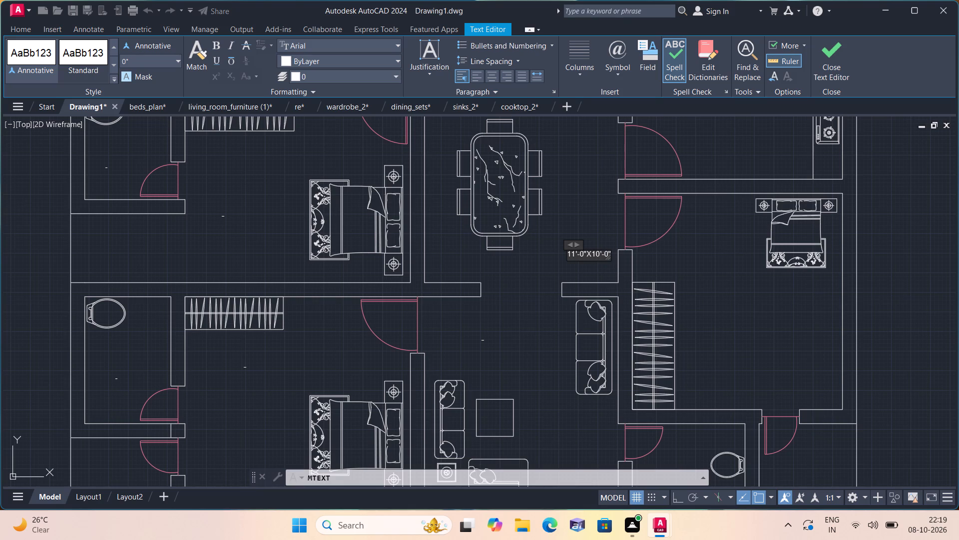
pyautogui.click(578, 219)
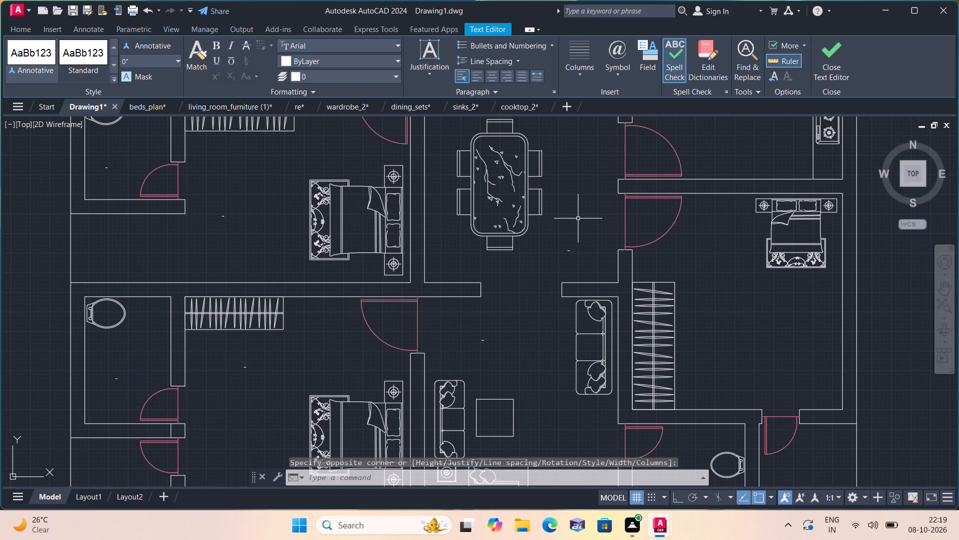
# Add the multiline text label D in the central living room, between the coffee table and the double door.
pyautogui.moveTo(577, 237); pyautogui.dragTo(636, 392, button='middle')
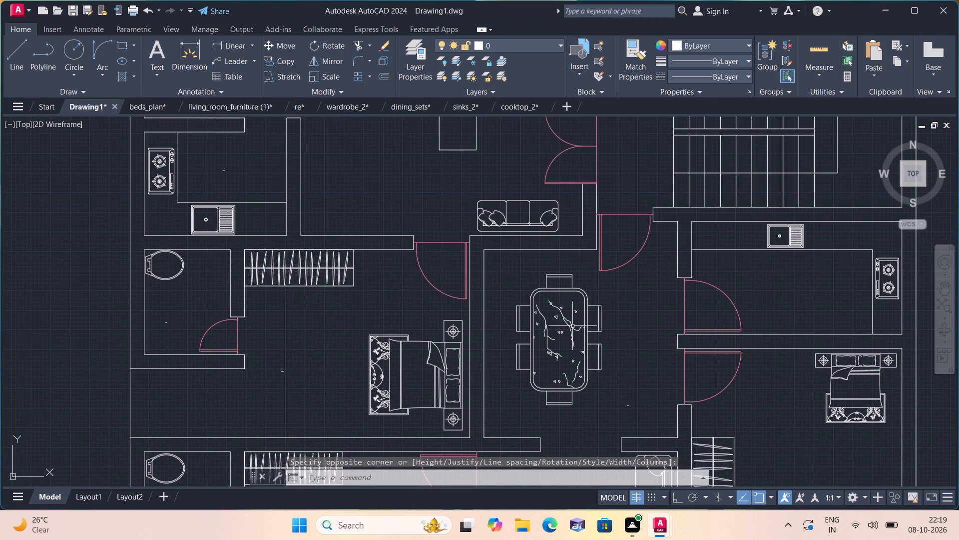
pyautogui.moveTo(490, 215); pyautogui.dragTo(519, 331, button='middle')
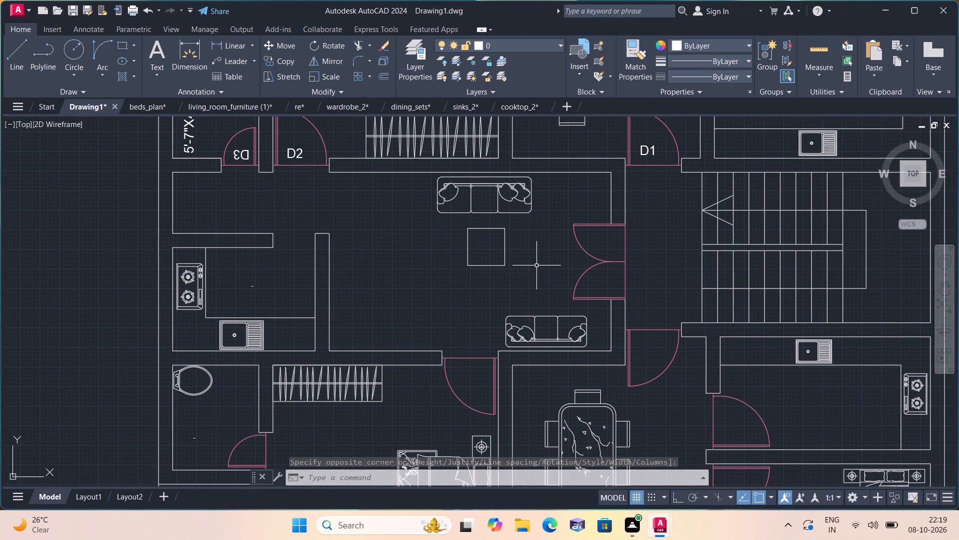
pyautogui.press('space')
pyautogui.tripleClick(536, 265)
pyautogui.click(536, 265)
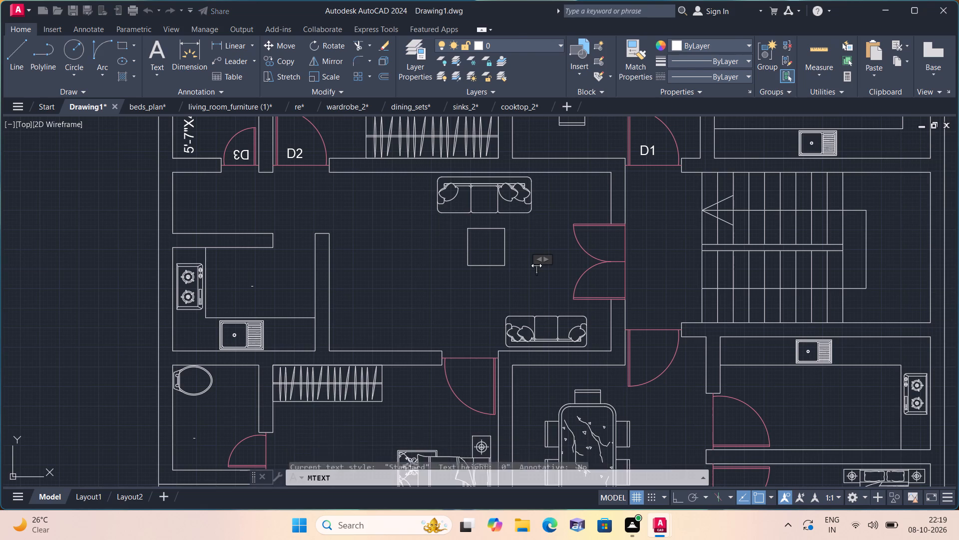
pyautogui.press('d')
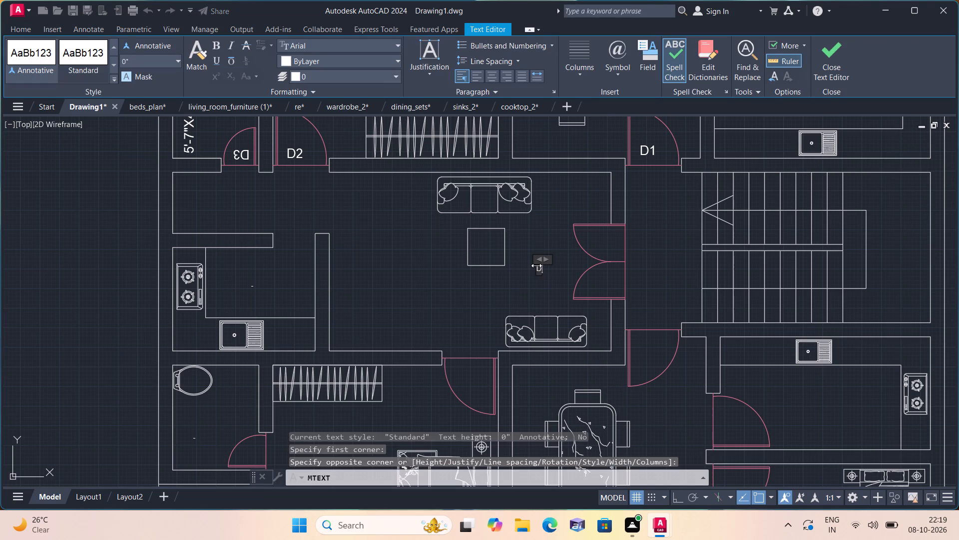
pyautogui.click(535, 297)
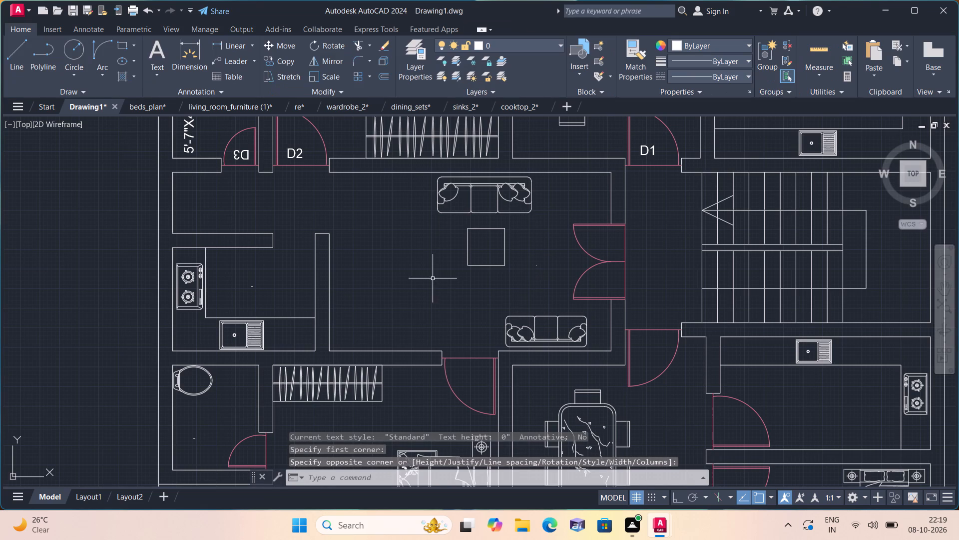
# Add the multiline text label 9'-6"X15'-0" in the central living room, between the kitchen wall and the lower sofa.
pyautogui.press('space')
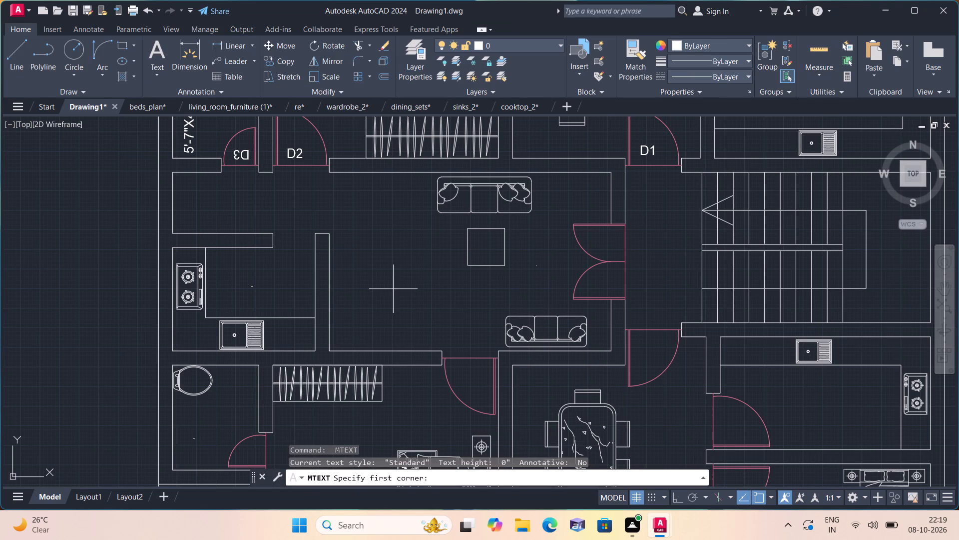
pyautogui.tripleClick(386, 316)
pyautogui.click(386, 316)
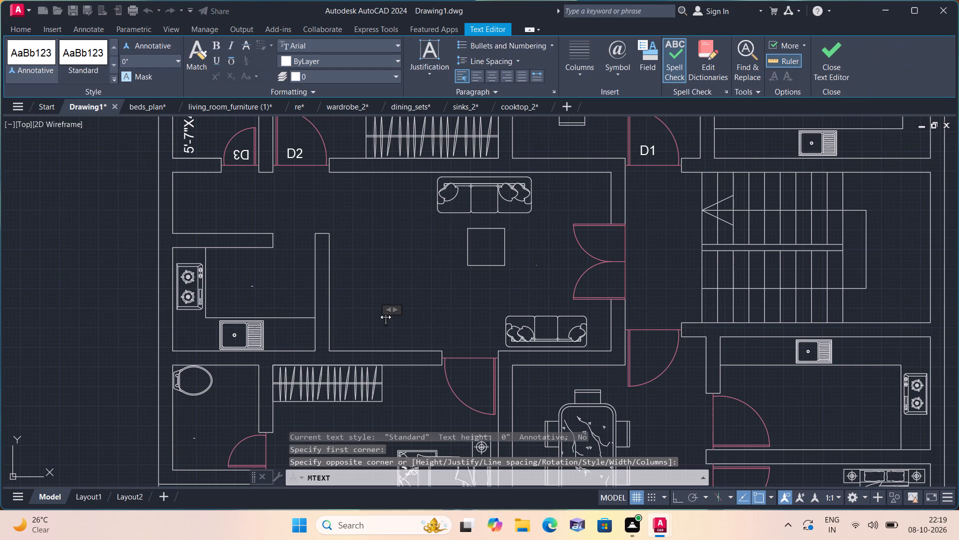
pyautogui.press('9')
pyautogui.press('Return')
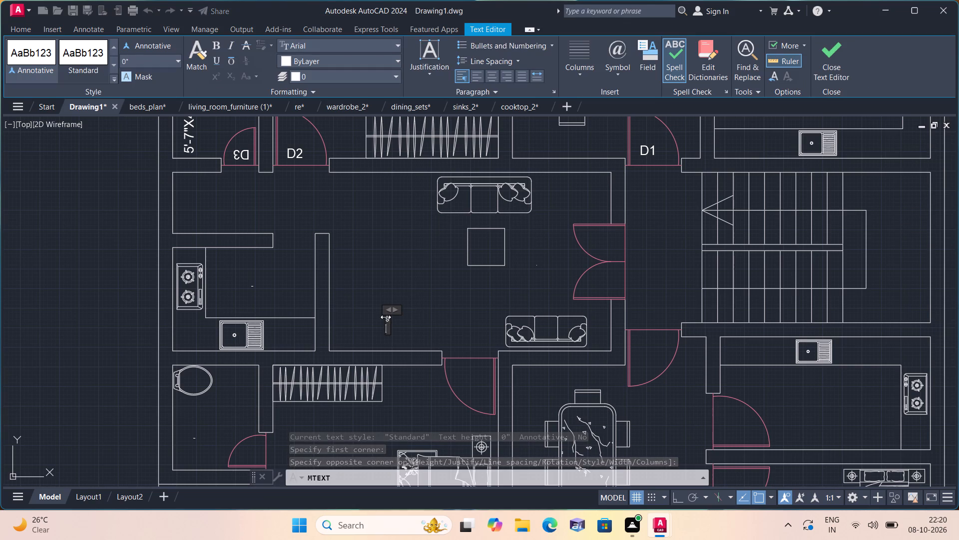
pyautogui.press('BackSpace')
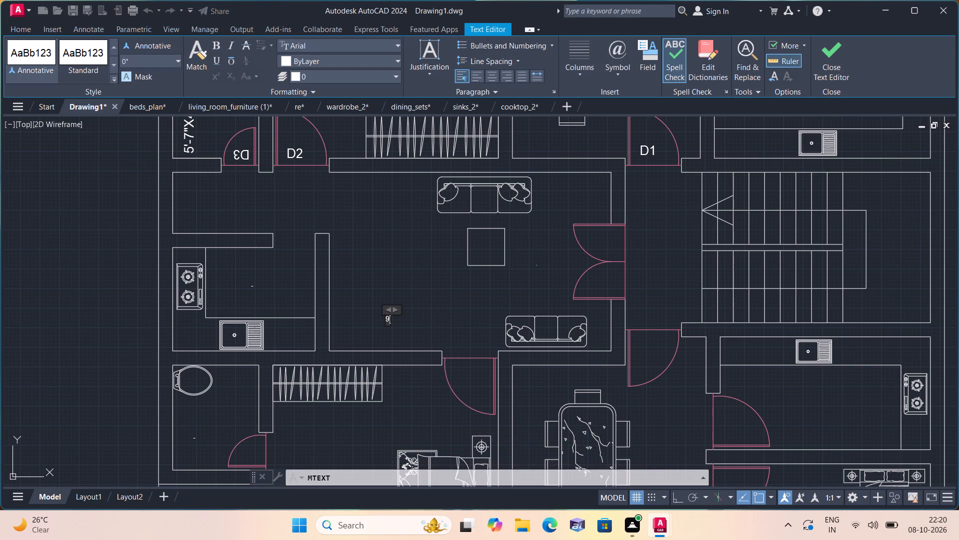
pyautogui.press("'")
pyautogui.write('-6"')
pyautogui.press('x')
pyautogui.write('15\'-0"')
pyautogui.scroll(1, 386, 317)
pyautogui.click(414, 287)
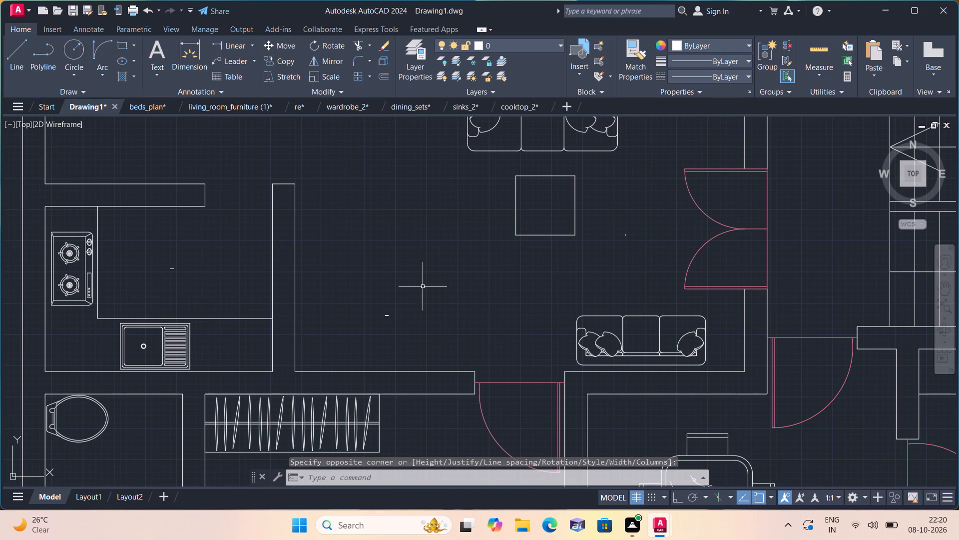
# Add the multiline text label D2 inside the swing of the bedroom door just below the central living room.
pyautogui.middleClick(411, 288)
pyautogui.moveTo(484, 399); pyautogui.dragTo(483, 330, button='middle')
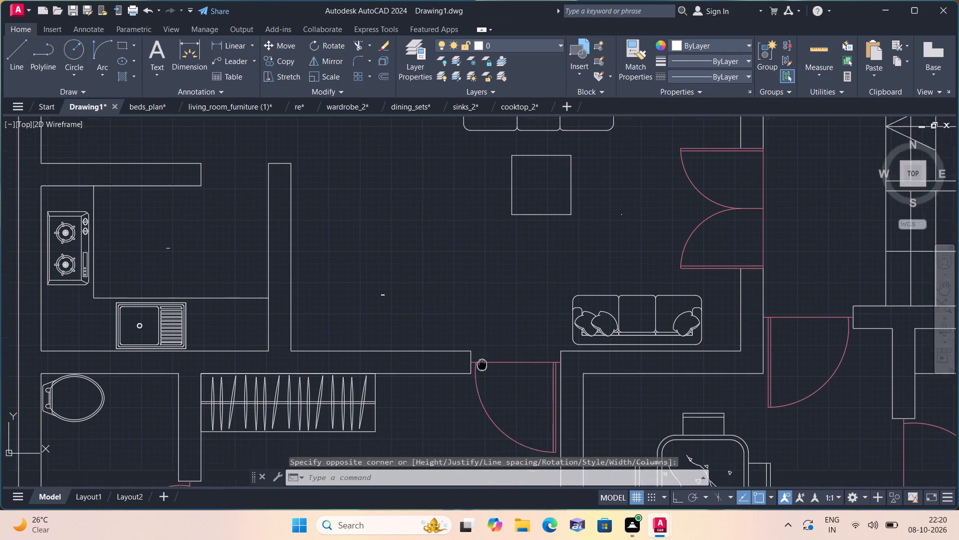
pyautogui.moveTo(483, 330); pyautogui.dragTo(485, 314, button='middle')
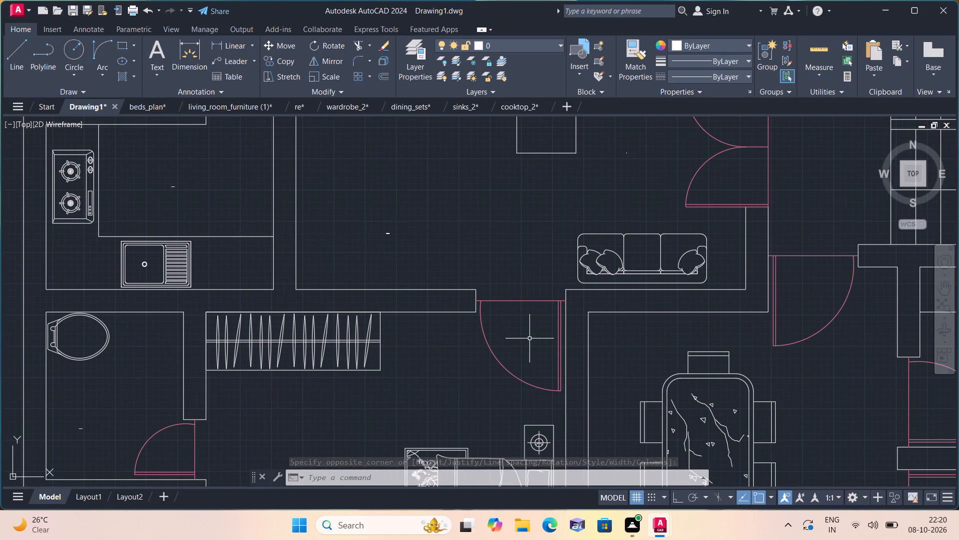
pyautogui.press('space')
pyautogui.tripleClick(529, 338)
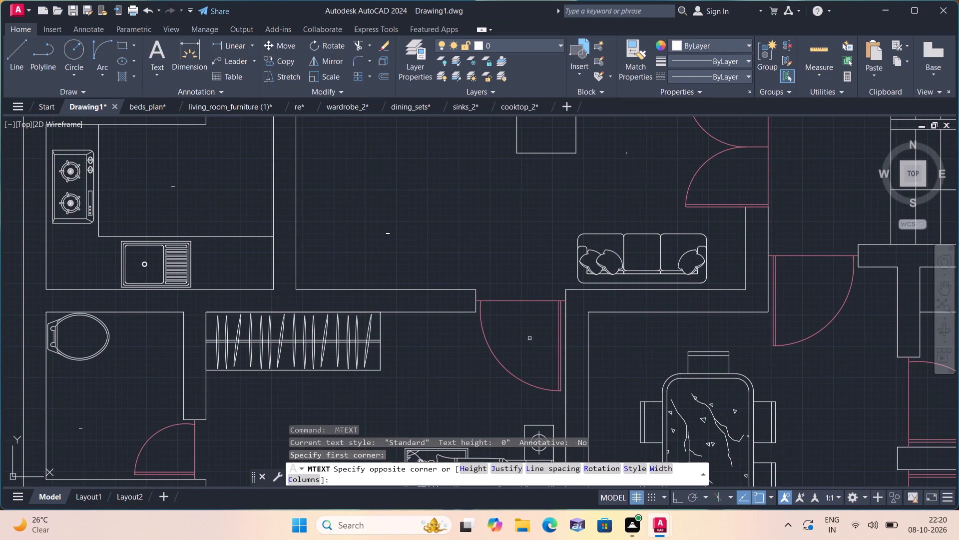
pyautogui.write('D2')
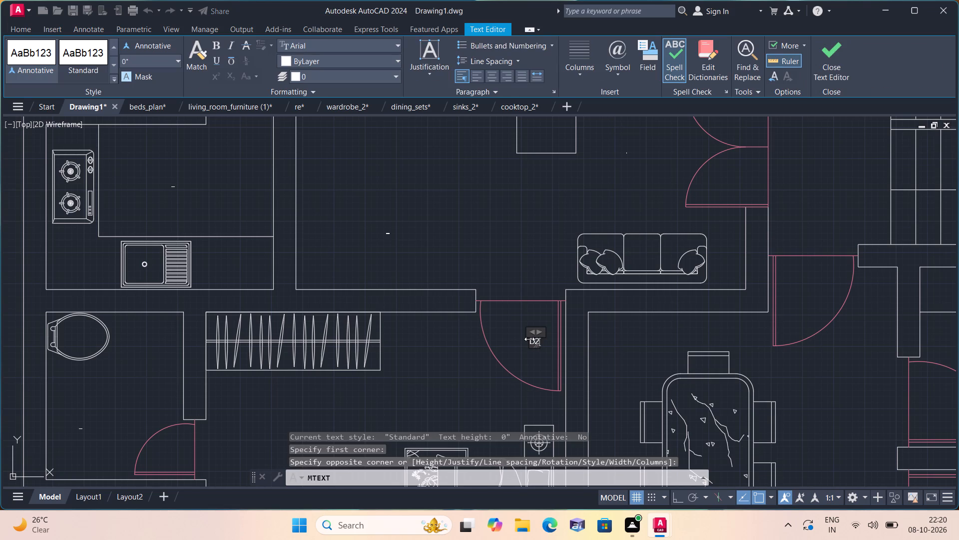
pyautogui.click(539, 359)
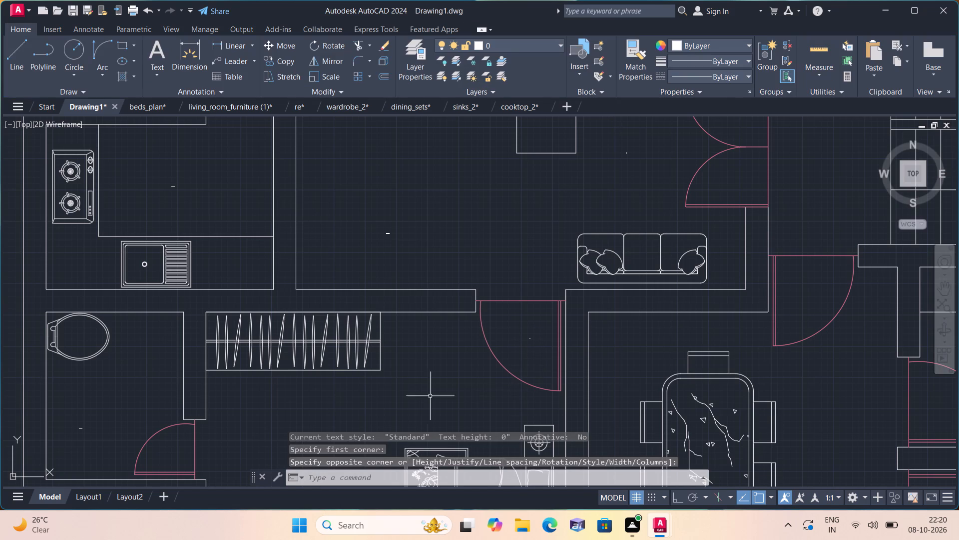
# Add the multiline text label D3 inside the swing of the toilet door of that same bedroom.
pyautogui.moveTo(416, 397); pyautogui.dragTo(420, 369, button='middle')
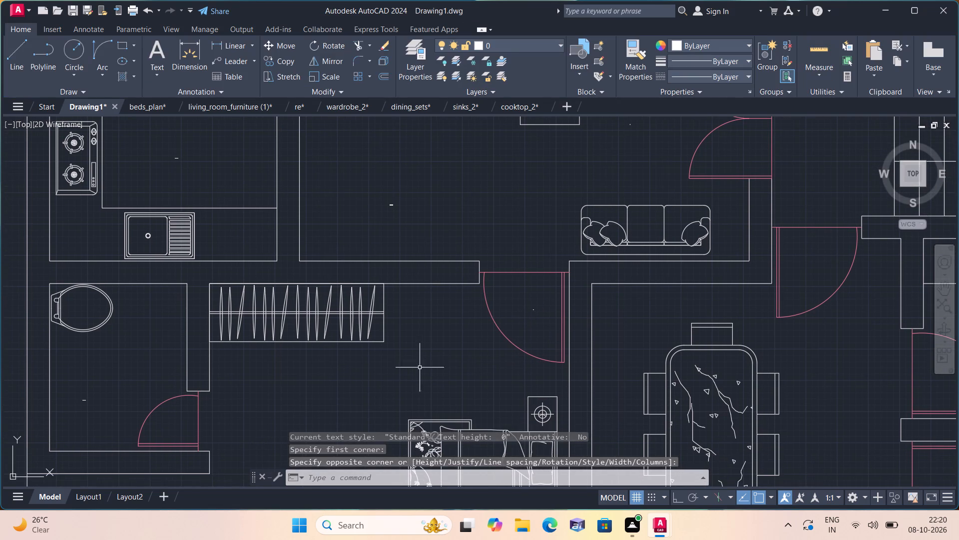
pyautogui.moveTo(261, 401); pyautogui.dragTo(299, 318, button='middle')
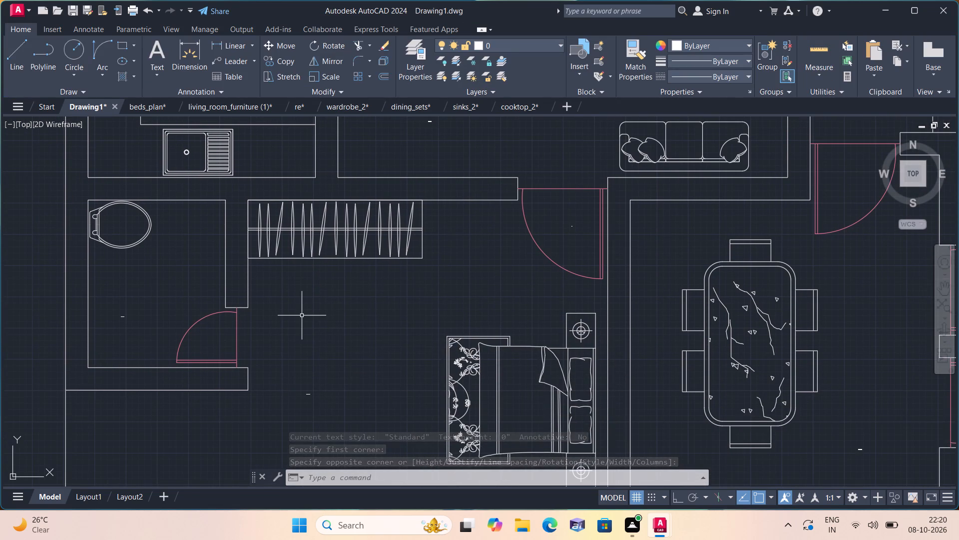
pyautogui.press('space')
pyautogui.tripleClick(220, 342)
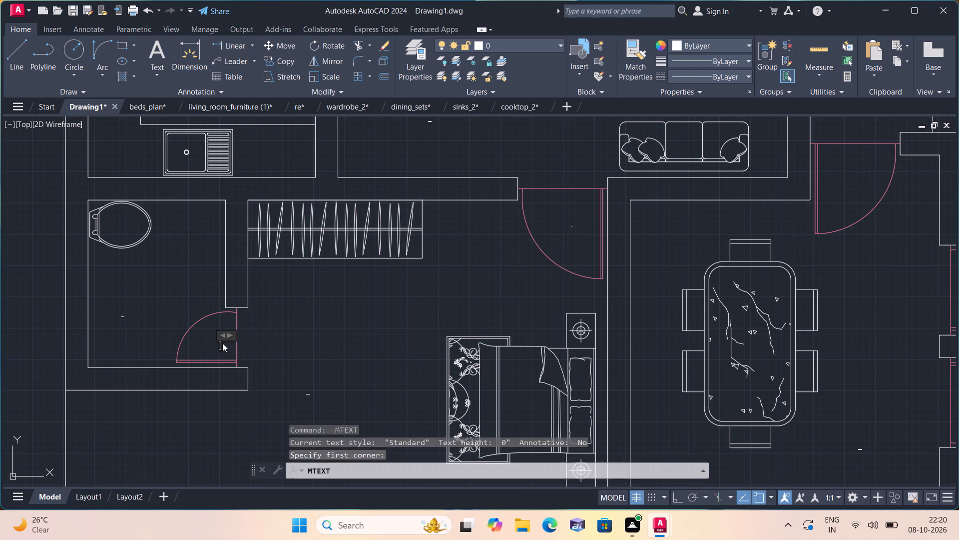
pyautogui.write('D3')
pyautogui.click(283, 377)
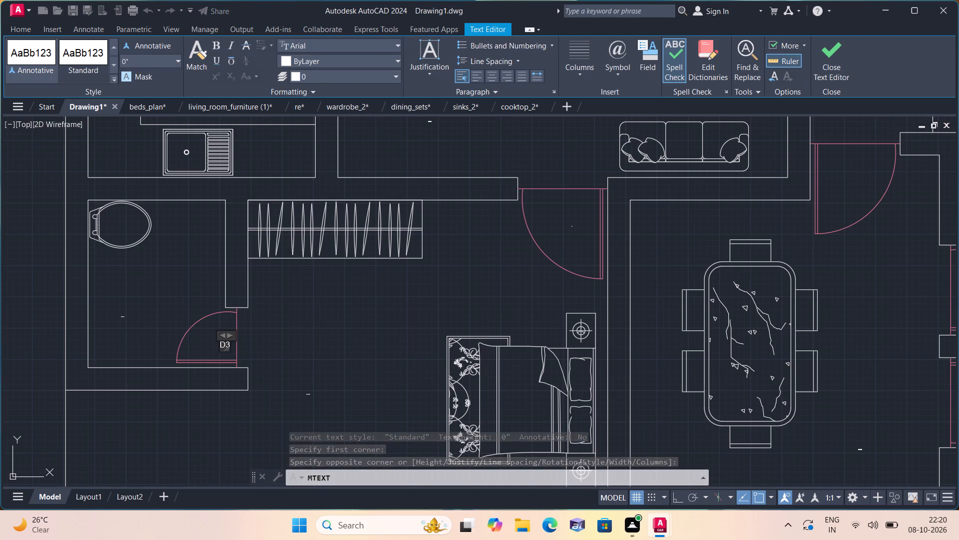
# Add the multiline text label D3 at the toilet door of the lowest left bedroom.
pyautogui.moveTo(277, 377); pyautogui.dragTo(289, 289, button='middle')
pyautogui.scroll(-1, 294, 284)
pyautogui.moveTo(254, 387); pyautogui.dragTo(275, 274, button='middle')
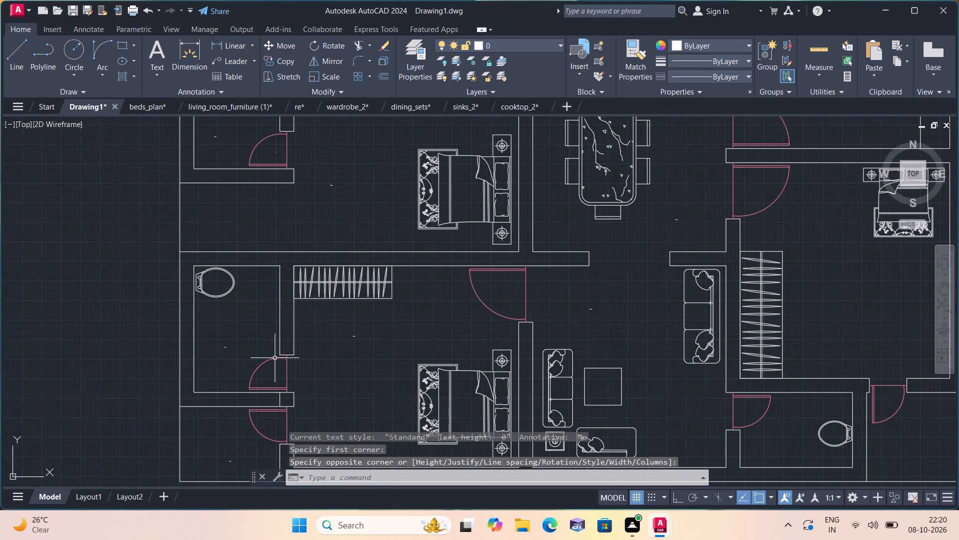
pyautogui.moveTo(277, 379); pyautogui.dragTo(273, 320, button='middle')
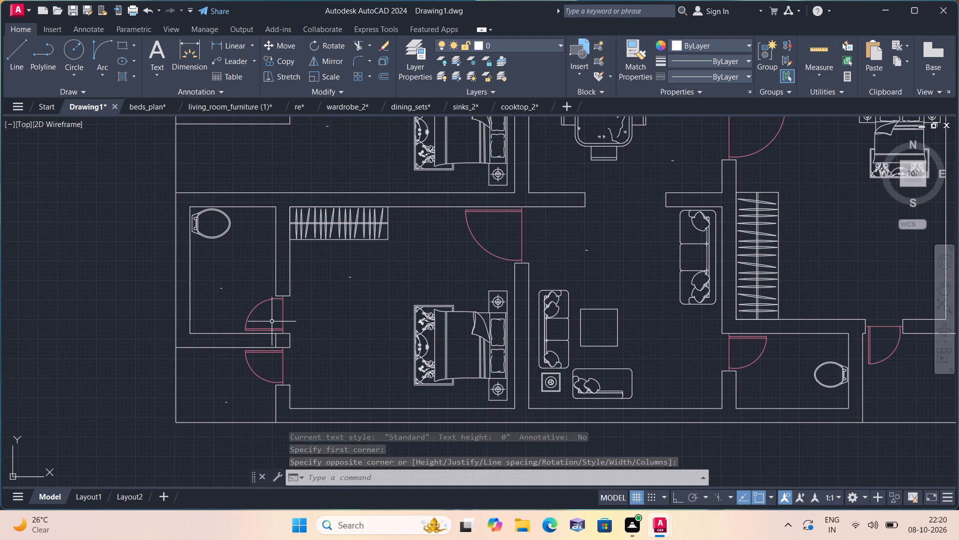
pyautogui.press('space')
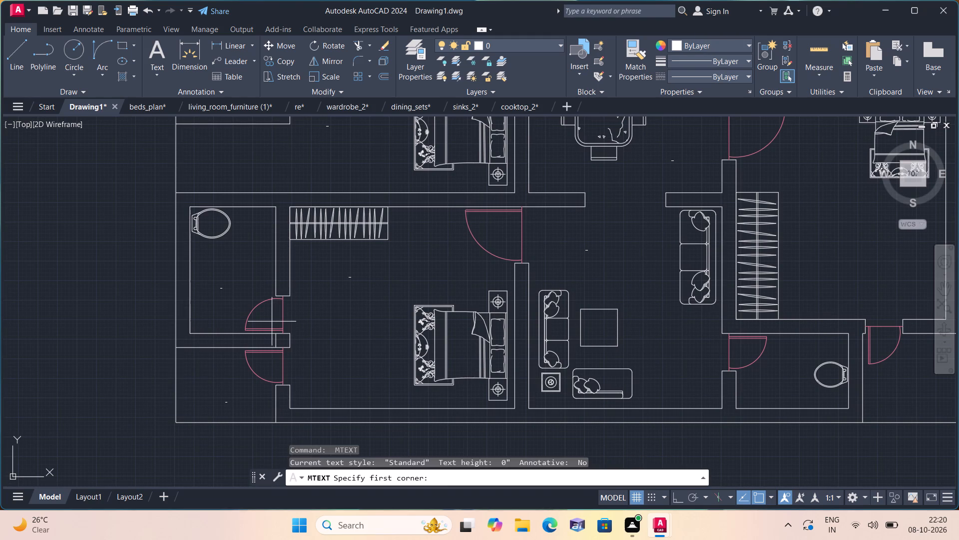
pyautogui.tripleClick(272, 322)
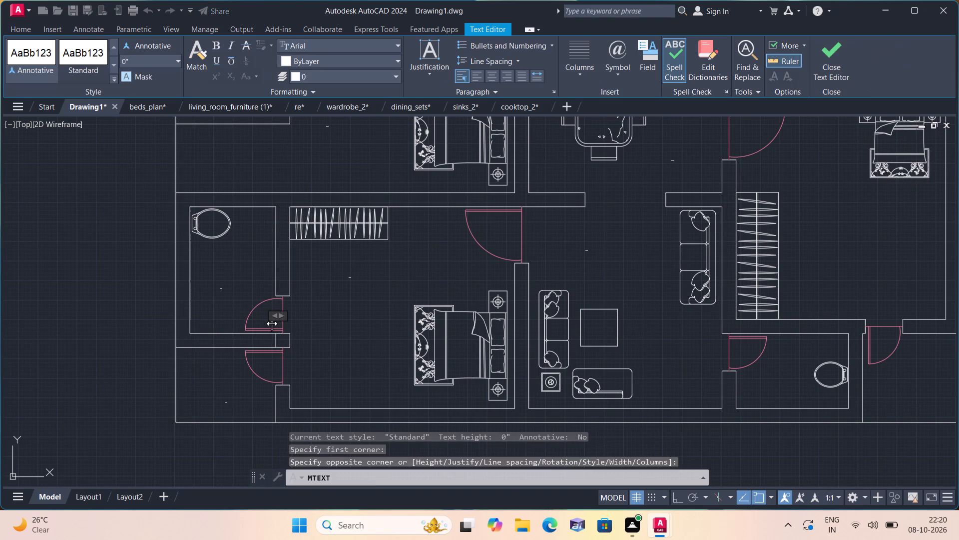
pyautogui.write('D3')
pyautogui.scroll(1, 272, 323)
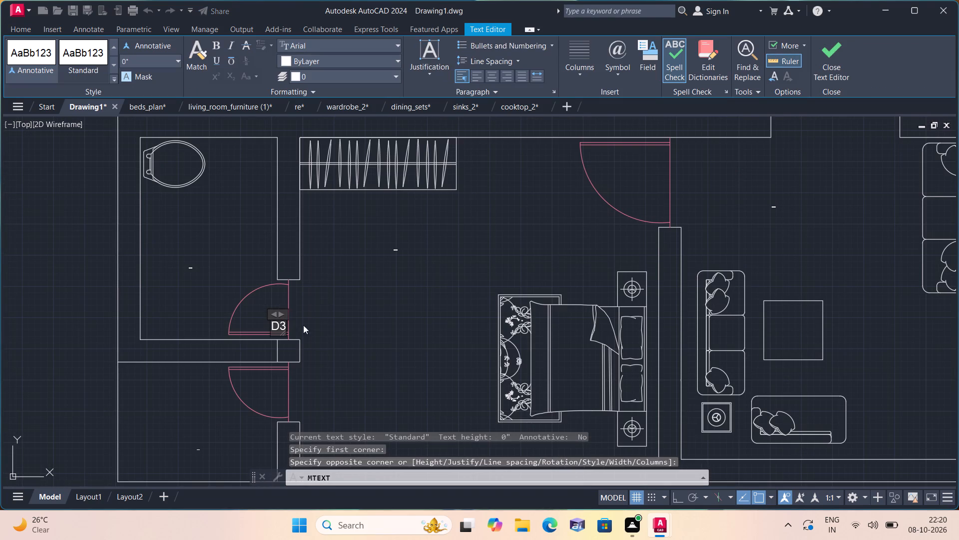
pyautogui.click(367, 336)
# Add the multiline text label D3 at the door directly below that toilet door, leading to the small corner space.
pyautogui.press('space')
pyautogui.tripleClick(268, 392)
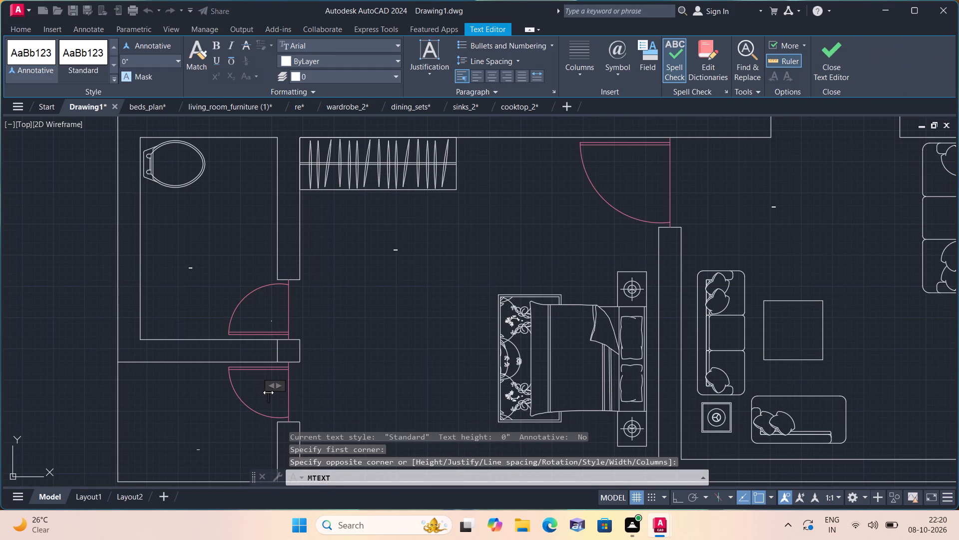
pyautogui.write('D3')
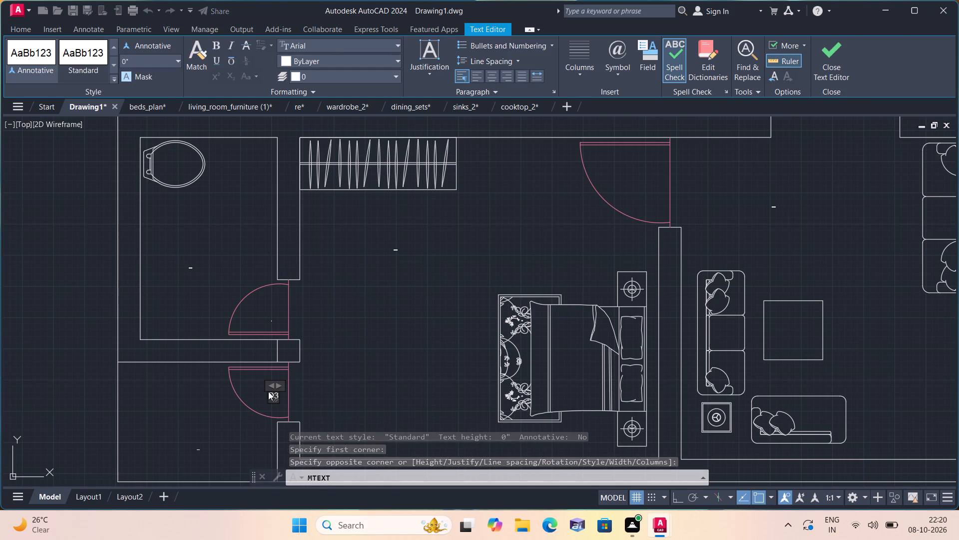
pyautogui.click(376, 394)
# Add the multiline text label D3 inside the swing of the lowest left bedroom's entrance door, beside the lower living room.
pyautogui.moveTo(372, 394); pyautogui.dragTo(321, 330, button='middle')
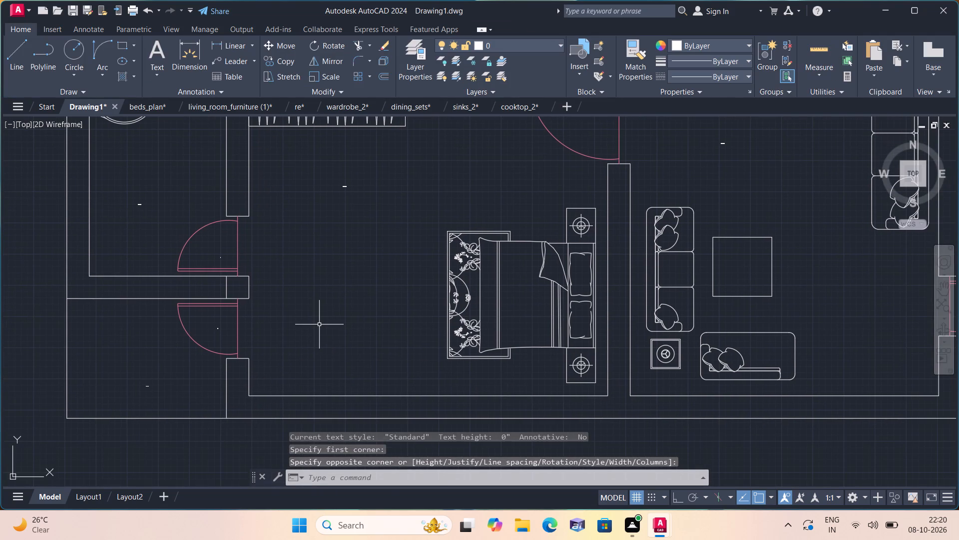
pyautogui.moveTo(436, 270); pyautogui.dragTo(385, 396, button='middle')
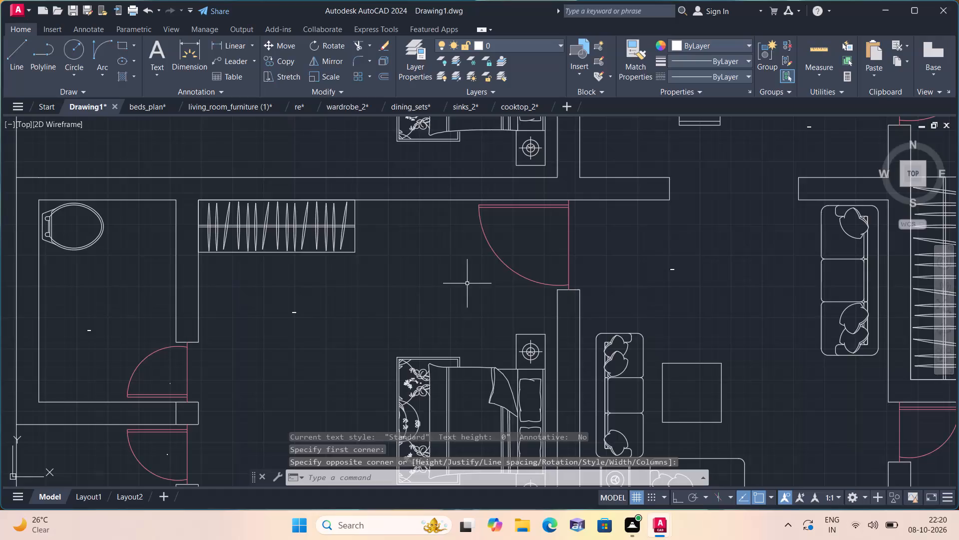
pyautogui.press('space')
pyautogui.tripleClick(546, 238)
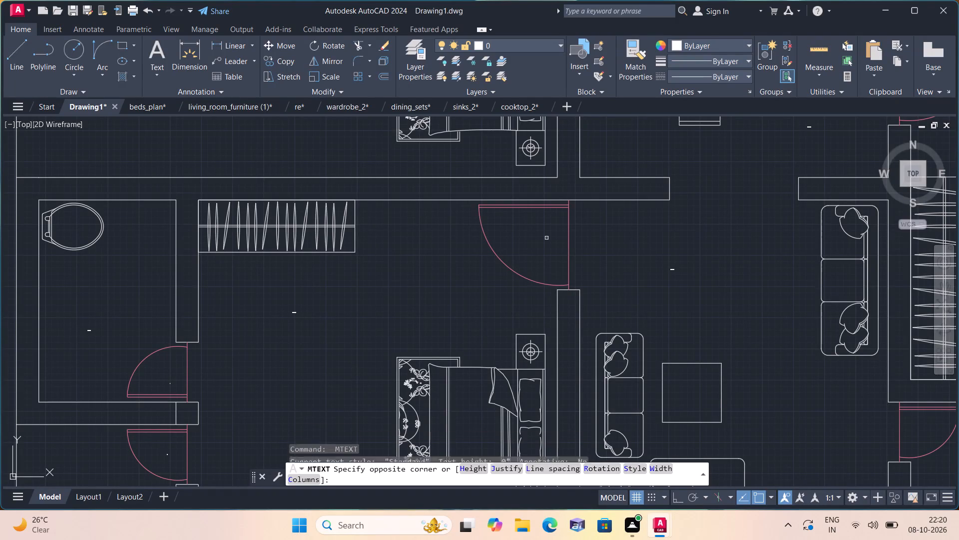
pyautogui.write('D3')
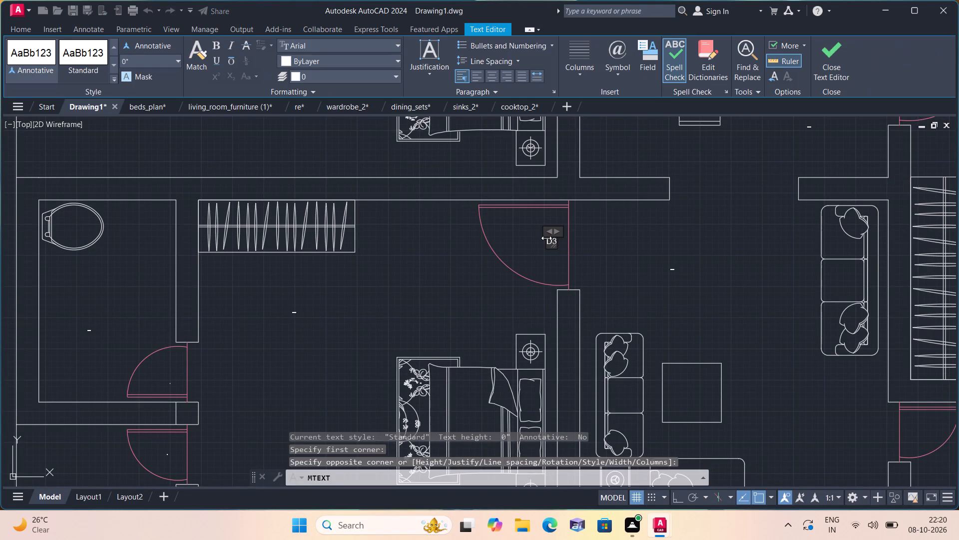
pyautogui.click(481, 281)
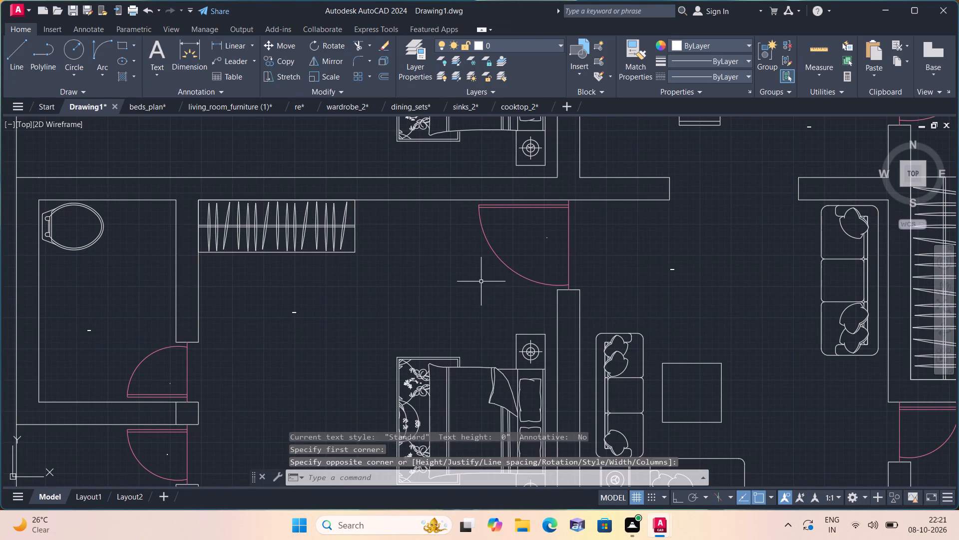
# Add the multiline text label D3 at the toilet door opening off the lower living room.
pyautogui.moveTo(478, 286); pyautogui.dragTo(410, 299, button='middle')
pyautogui.scroll(-1, 412, 299)
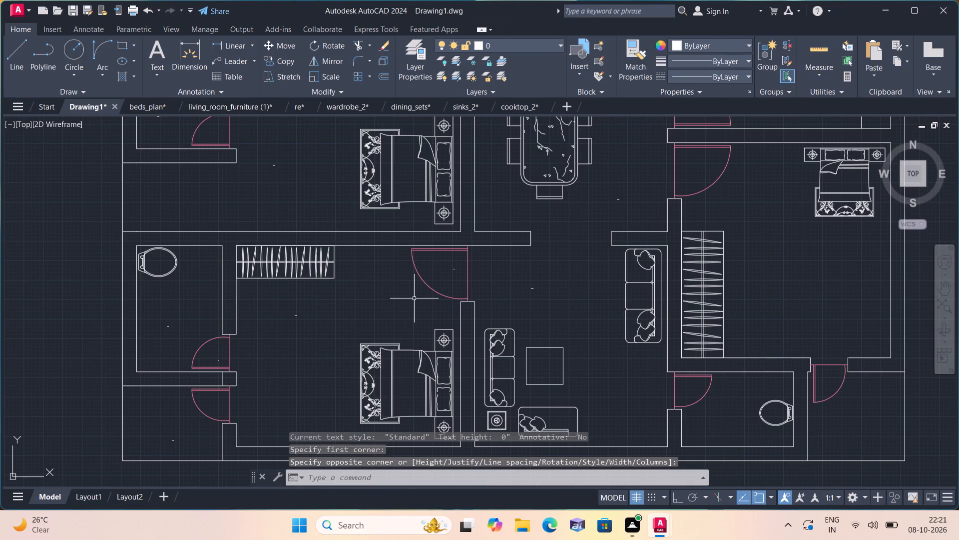
pyautogui.moveTo(411, 299); pyautogui.dragTo(374, 270, button='middle')
pyautogui.scroll(-1, 408, 300)
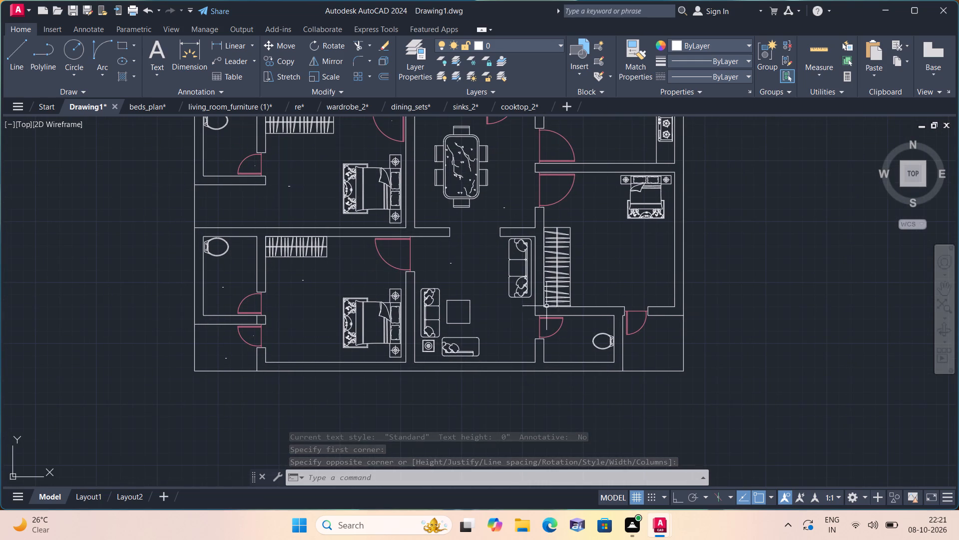
pyautogui.scroll(1, 547, 313)
pyautogui.press('space')
pyautogui.scroll(1, 547, 332)
pyautogui.tripleClick(545, 335)
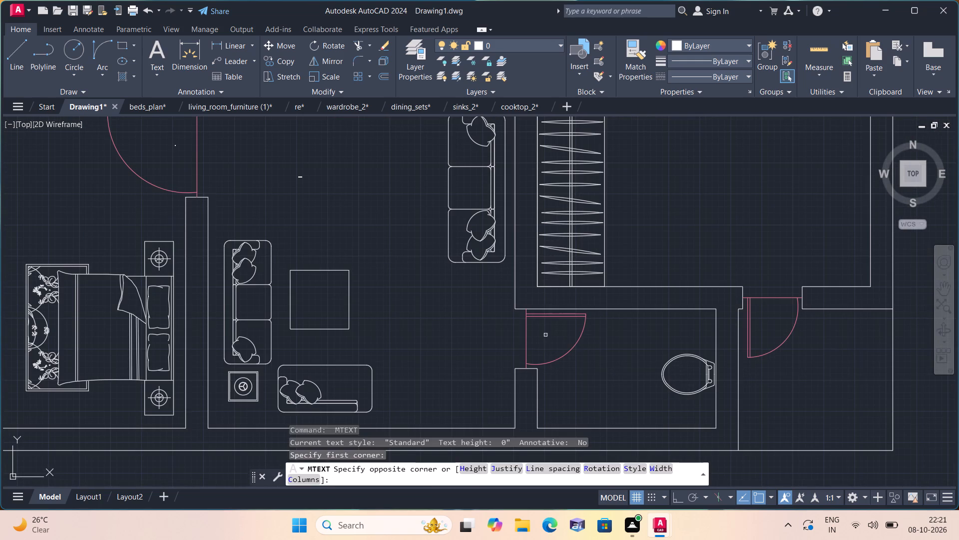
pyautogui.write('D3')
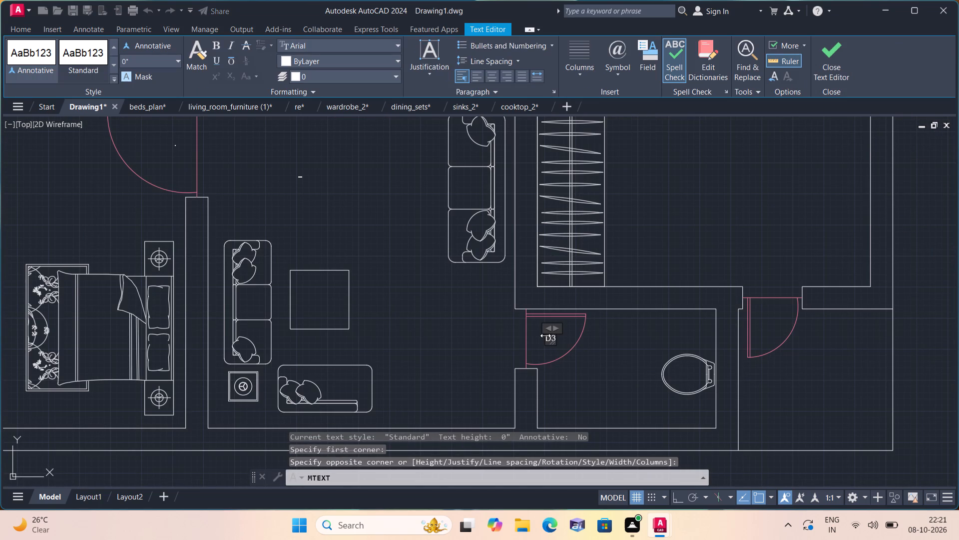
pyautogui.click(495, 332)
pyautogui.moveTo(476, 330); pyautogui.dragTo(430, 317, button='middle')
pyautogui.scroll(-1, 460, 326)
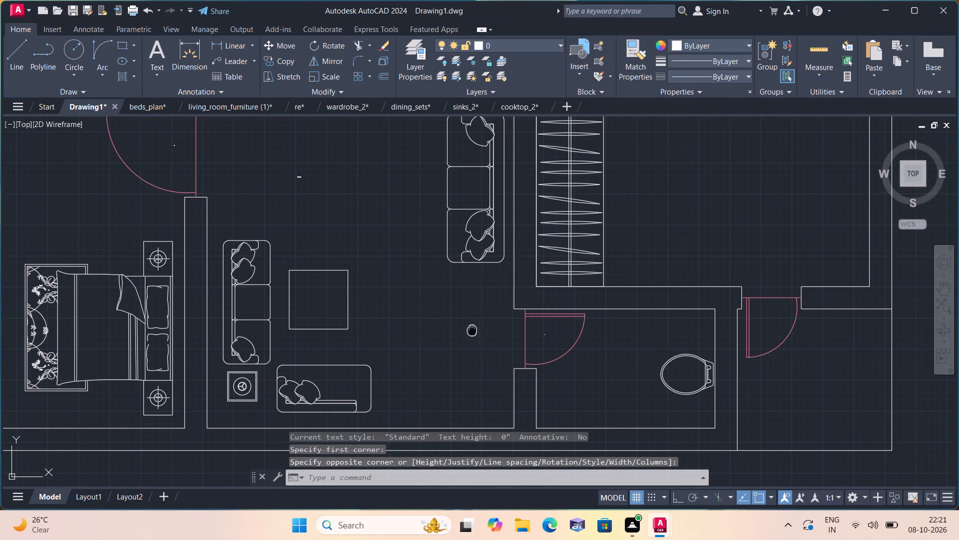
pyautogui.moveTo(430, 317); pyautogui.dragTo(371, 302, button='middle')
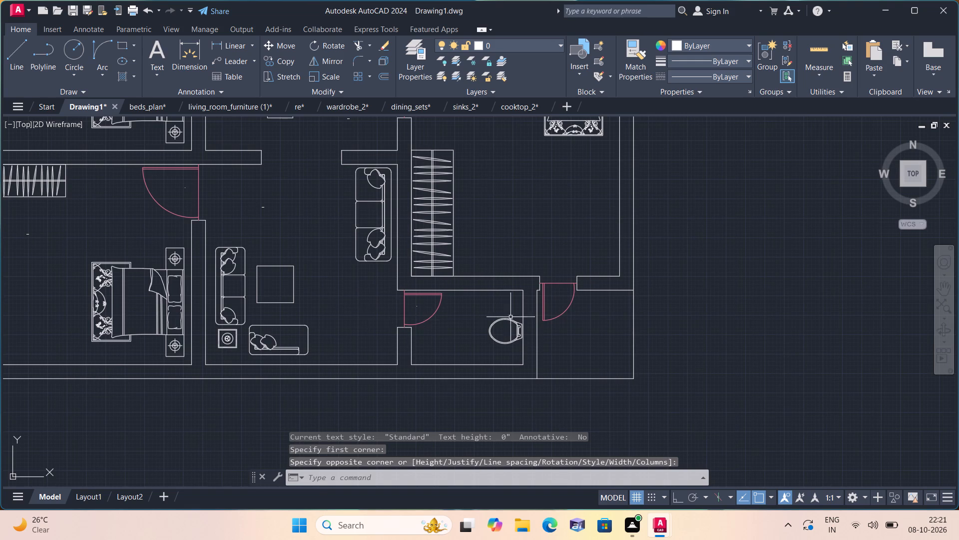
# Add the multiline text label D3 at the door between the lowest right bedroom and the small corner space beside the toilet.
pyautogui.scroll(1, 556, 306)
pyautogui.press('space')
pyautogui.tripleClick(557, 300)
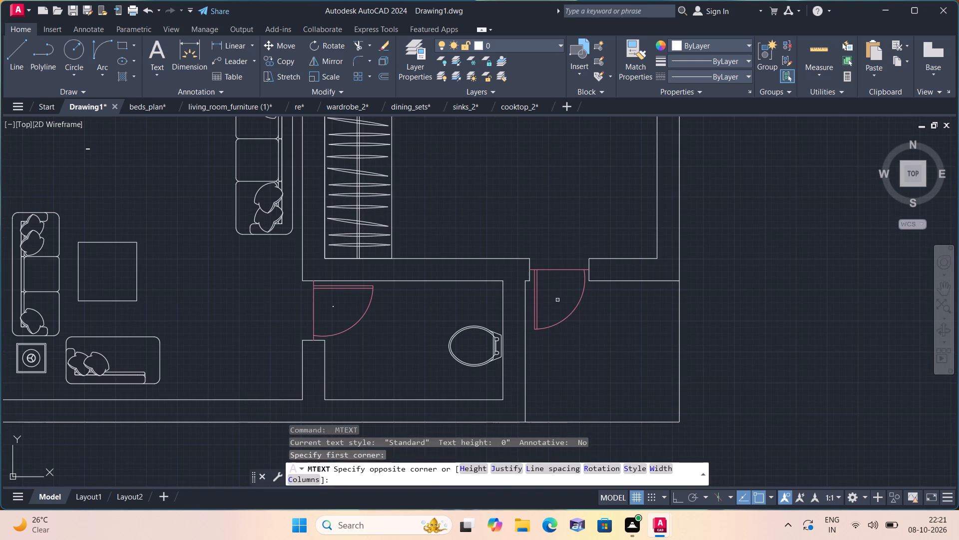
pyautogui.click(557, 300)
pyautogui.write('D3')
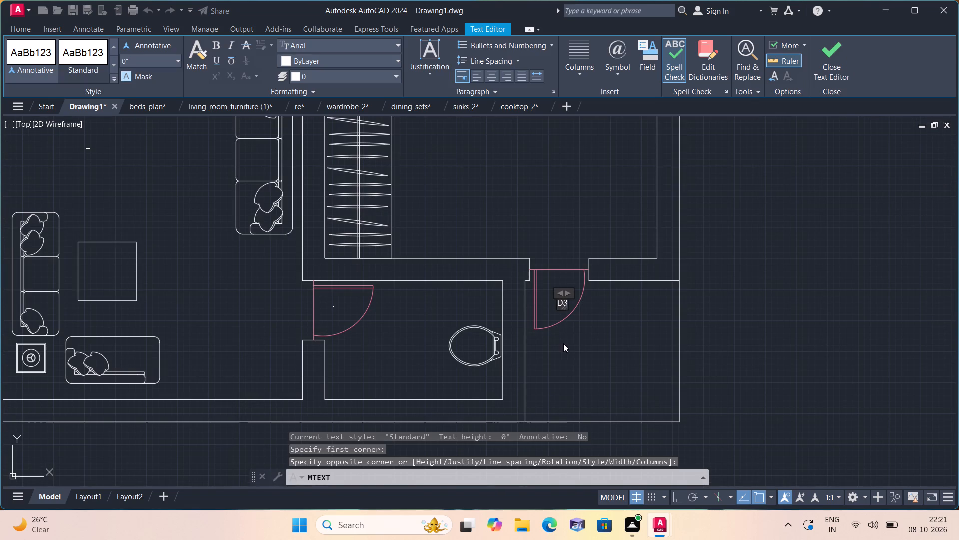
pyautogui.click(563, 343)
# Add the multiline text dimension label 6'-0"X4'-0" in the toilet off the lower living room.
pyautogui.press('space')
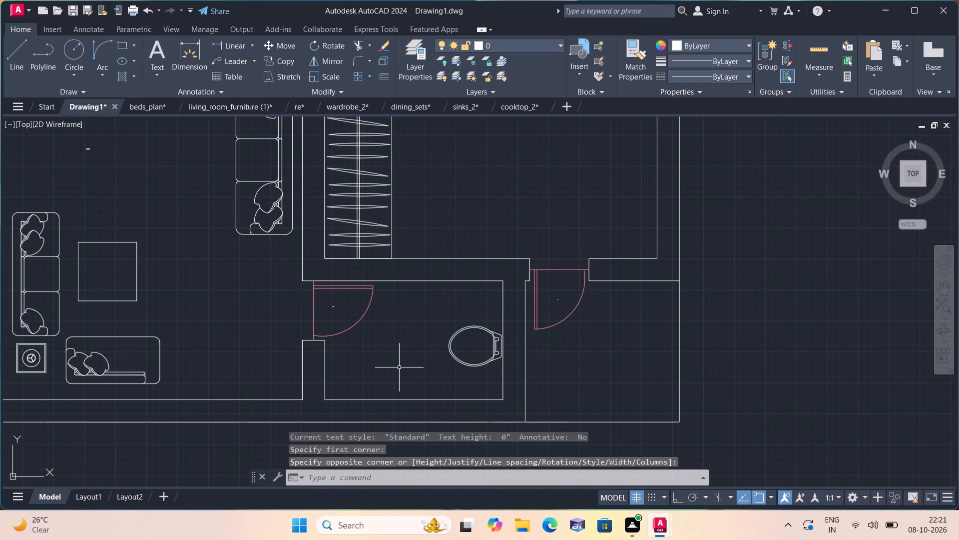
pyautogui.tripleClick(372, 364)
pyautogui.write('6\'-0"')
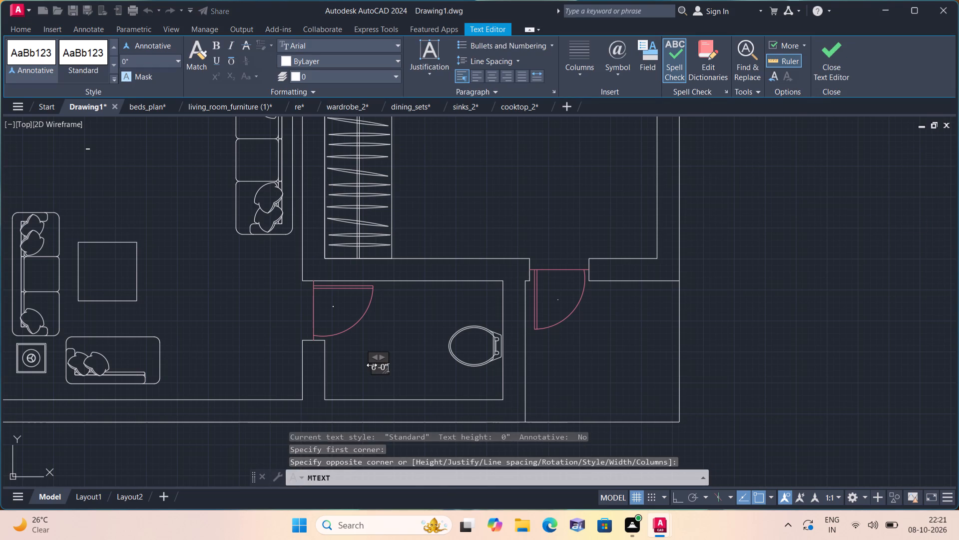
pyautogui.press('x')
pyautogui.write('4\'-0"')
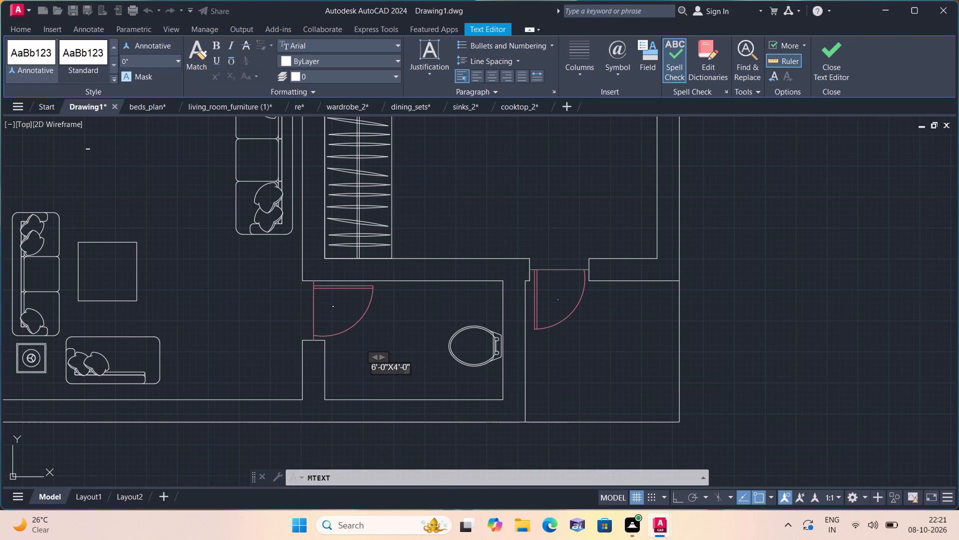
pyautogui.click(399, 321)
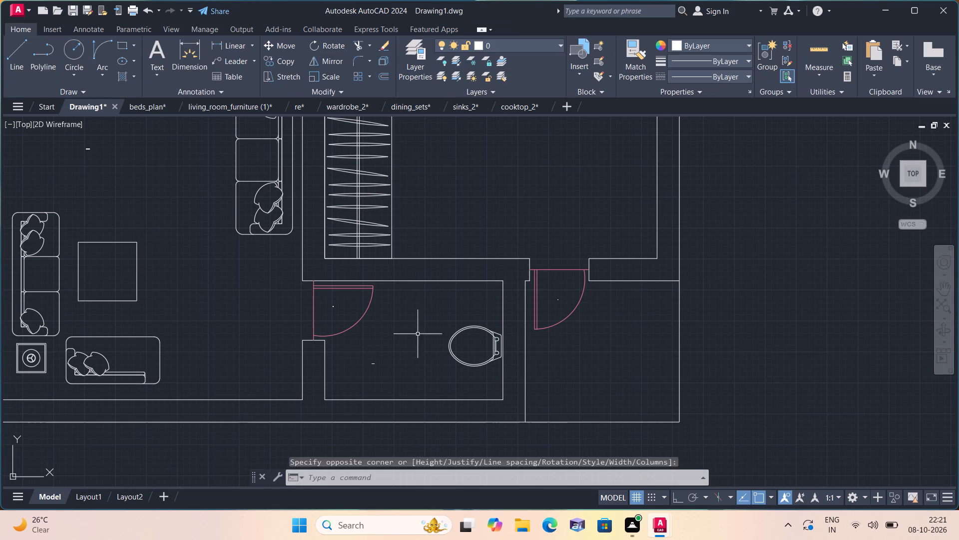
# Add the multiline text dimension label 5'-0"X4'-5" in the small corner space below the lowest right bedroom.
pyautogui.press('space')
pyautogui.tripleClick(575, 377)
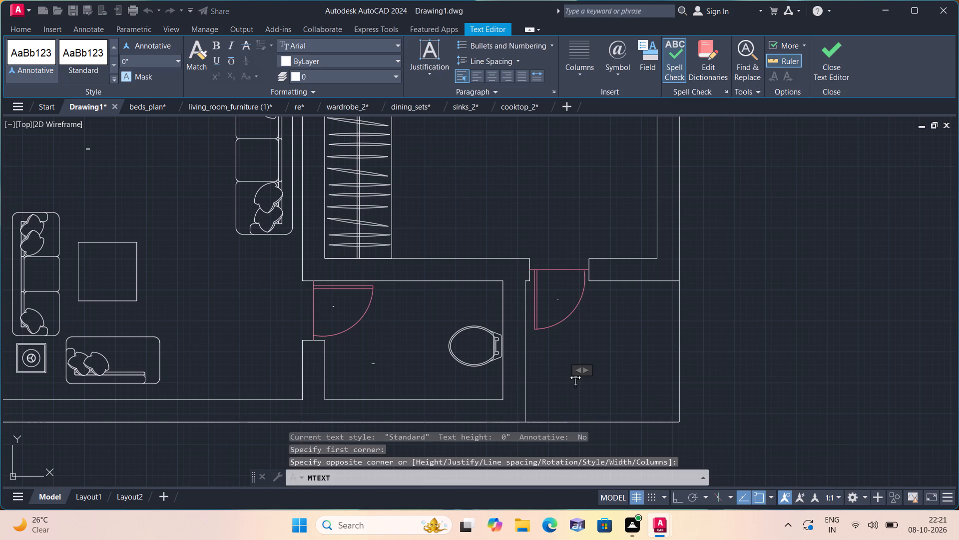
pyautogui.write("5'")
pyautogui.write('-0"')
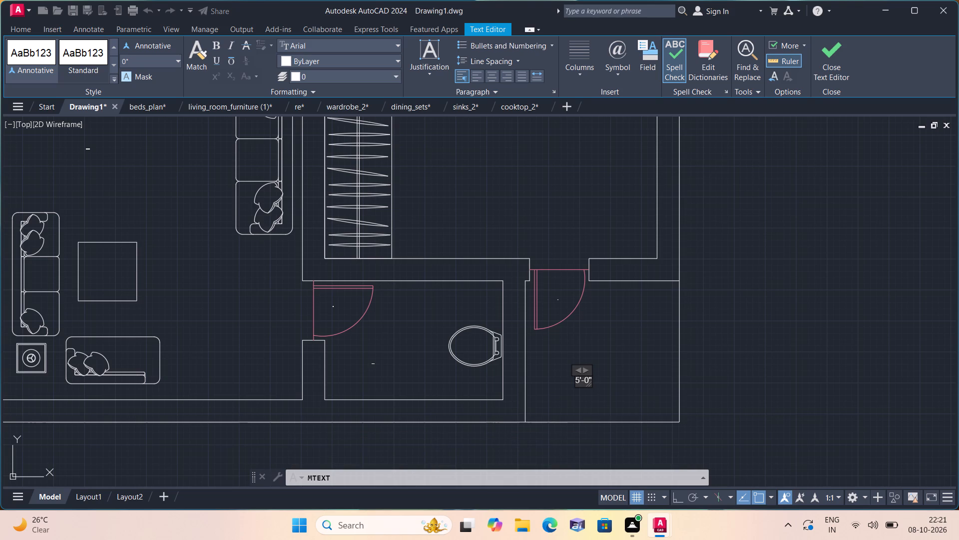
pyautogui.press('x')
pyautogui.write("4'")
pyautogui.write('-5"')
pyautogui.click(622, 350)
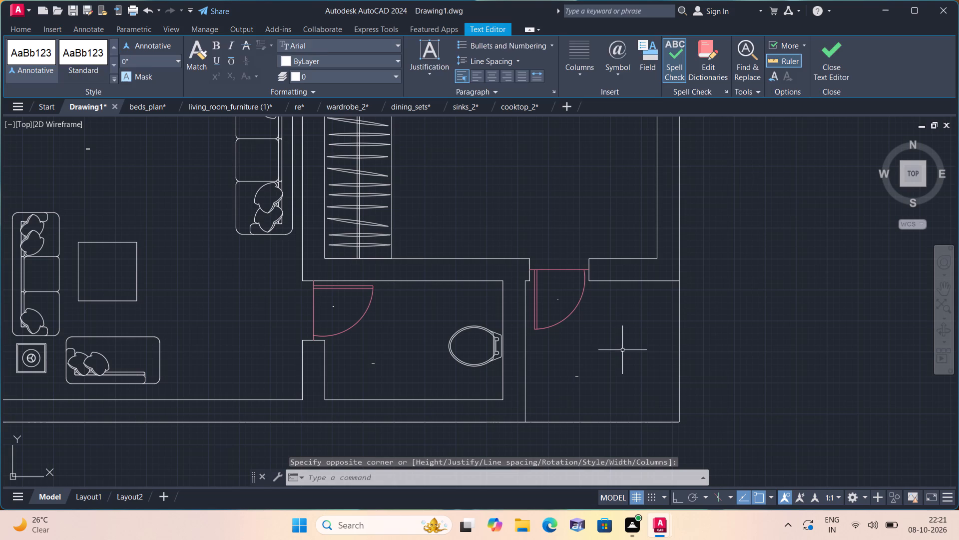
# Add the multiline text dimension label 11'6"X11'-0" in the lowest right bedroom, beside the wardrobe.
pyautogui.moveTo(609, 344); pyautogui.dragTo(617, 372, button='middle')
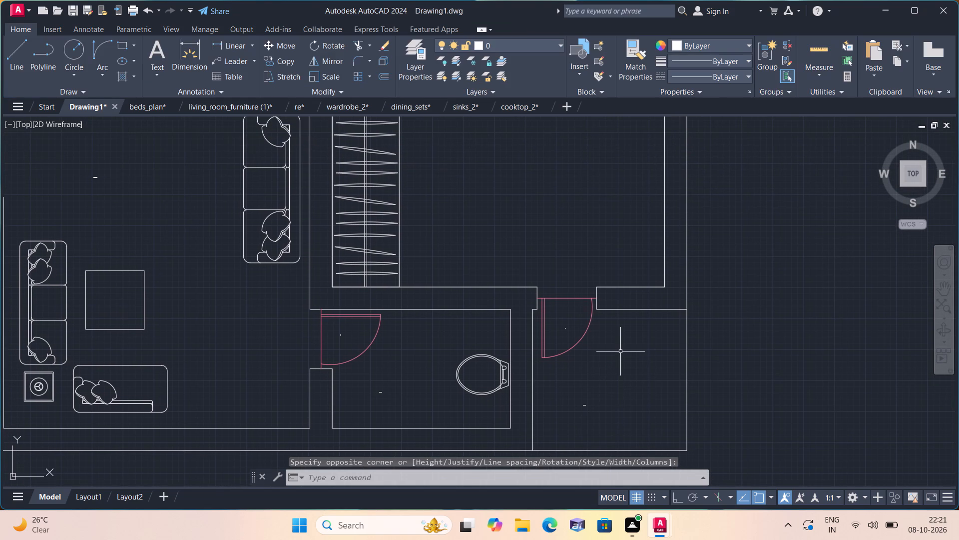
pyautogui.moveTo(620, 351); pyautogui.dragTo(642, 426, button='middle')
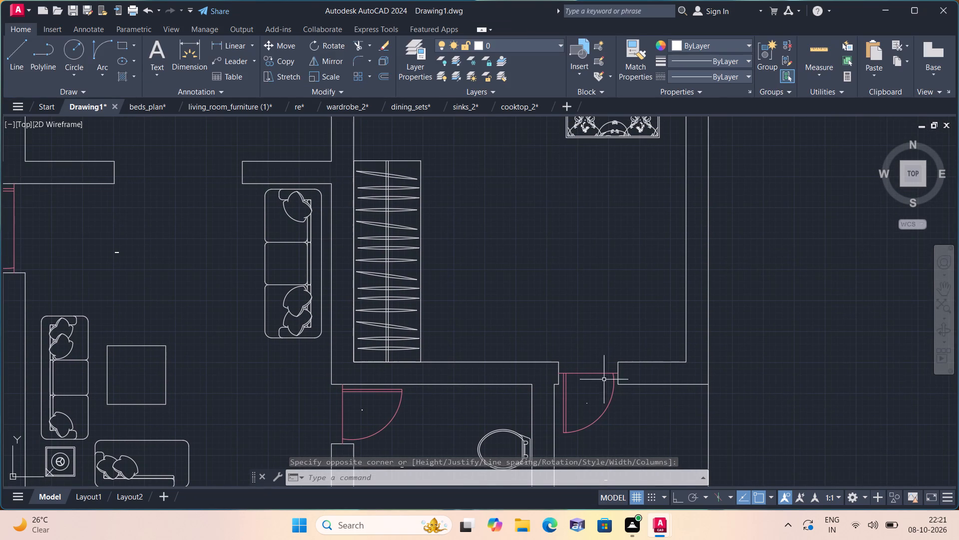
pyautogui.press('space')
pyautogui.tripleClick(527, 305)
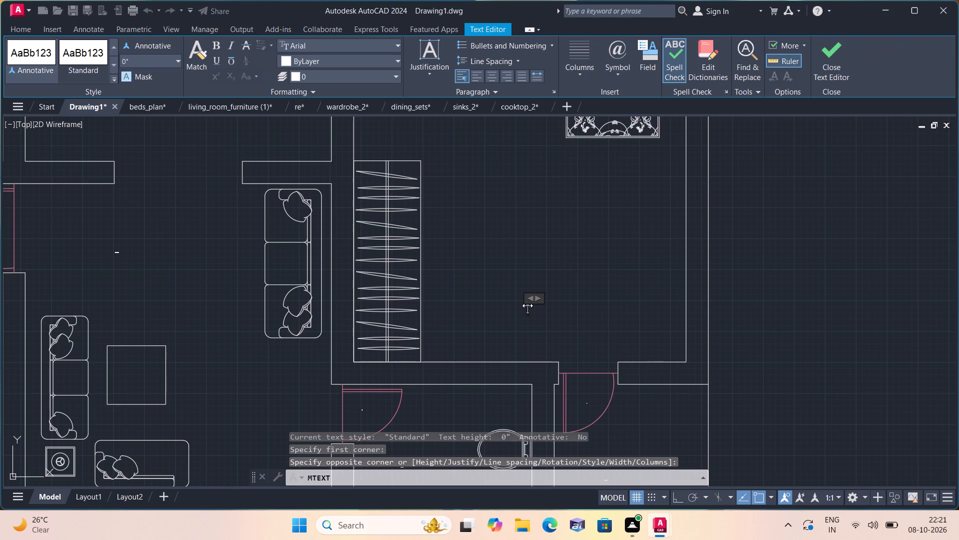
pyautogui.write('11\'6"')
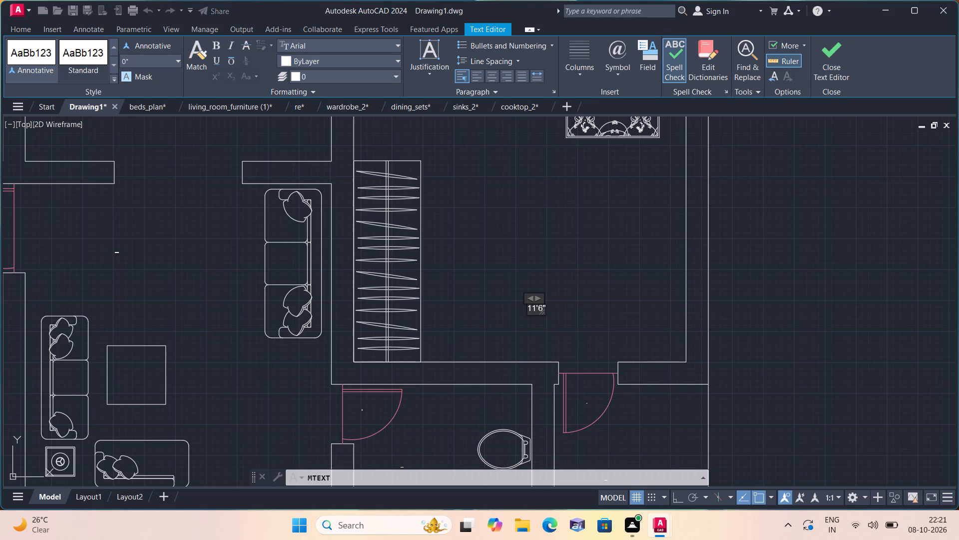
pyautogui.press('x')
pyautogui.write('11\'-0"')
pyautogui.click(547, 231)
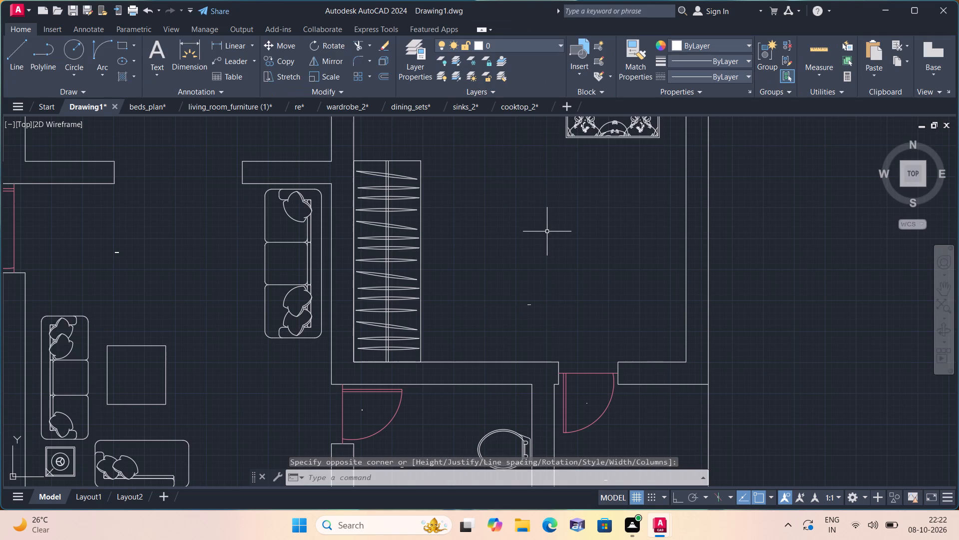
# Add the multiline text label D2 inside the swing of the lowest right bedroom's entrance door, above the wardrobe.
pyautogui.moveTo(475, 260); pyautogui.dragTo(521, 324, button='middle')
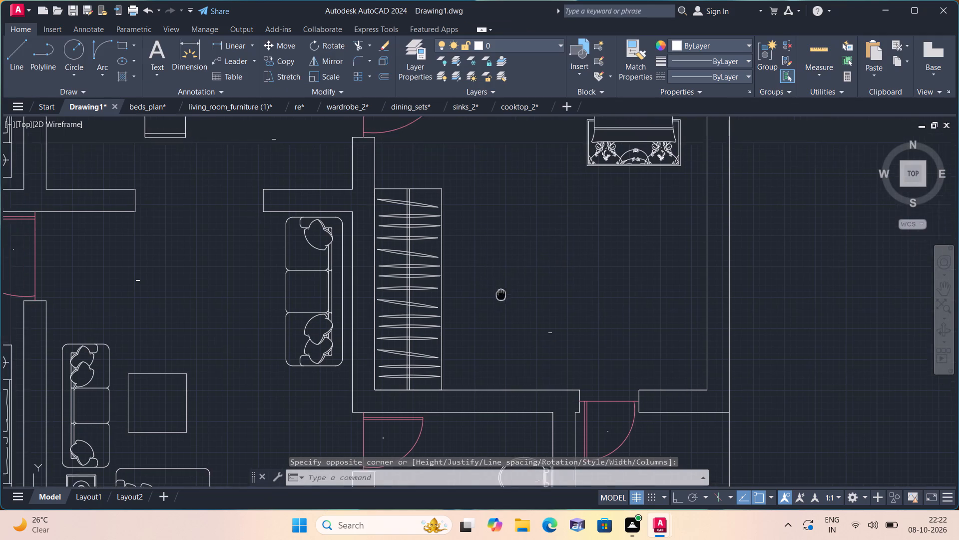
pyautogui.moveTo(521, 324); pyautogui.dragTo(550, 389, button='middle')
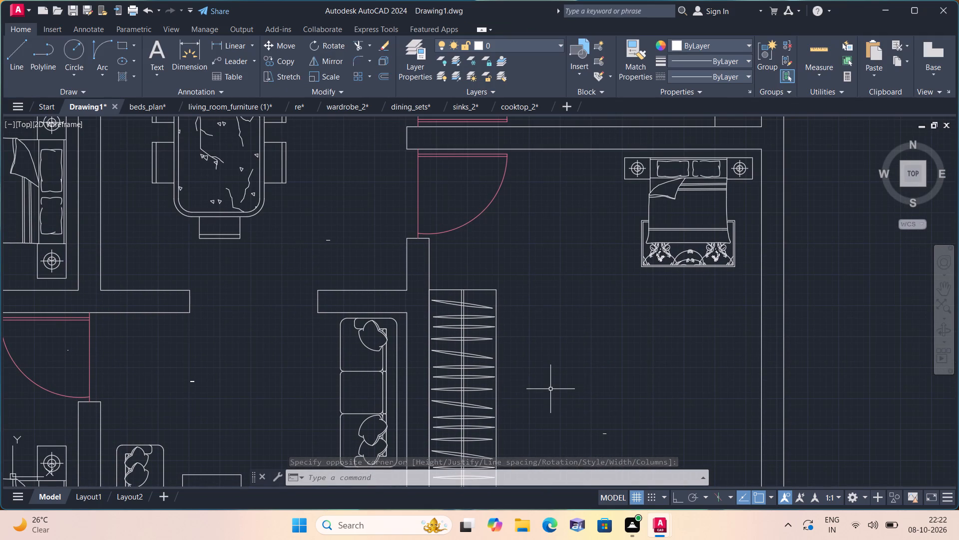
pyautogui.press('space')
pyautogui.tripleClick(449, 198)
pyautogui.click(449, 198)
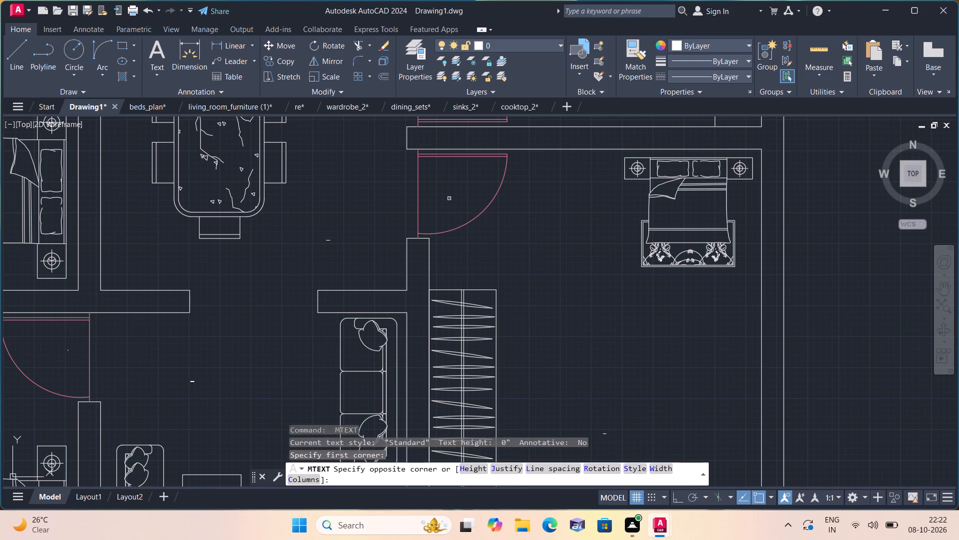
pyautogui.write('D2')
pyautogui.click(459, 179)
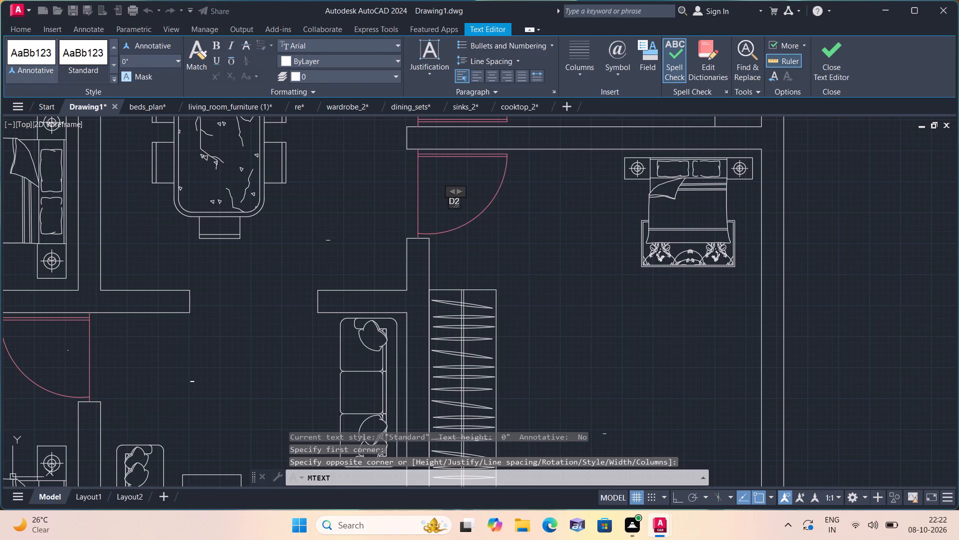
# Add the multiline text label D3 inside the swing of the lower right kitchen's door.
pyautogui.moveTo(459, 178); pyautogui.dragTo(509, 306, button='middle')
pyautogui.press('space')
pyautogui.tripleClick(493, 224)
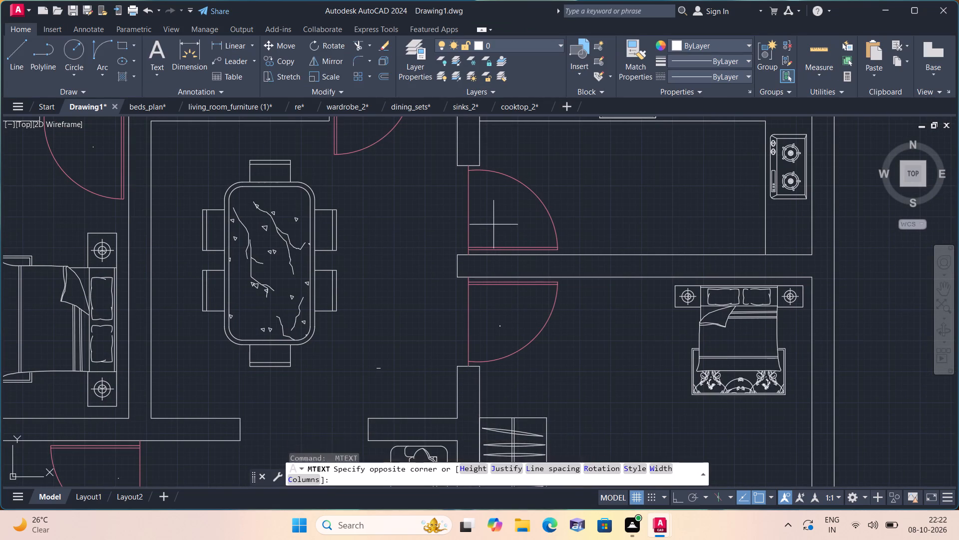
pyautogui.write('D3')
pyautogui.click(492, 205)
# Add the multiline text label D1 at the lower flat's entrance door, between the dining area and the staircase lobby.
pyautogui.moveTo(490, 211); pyautogui.dragTo(507, 286, button='middle')
pyautogui.press('space')
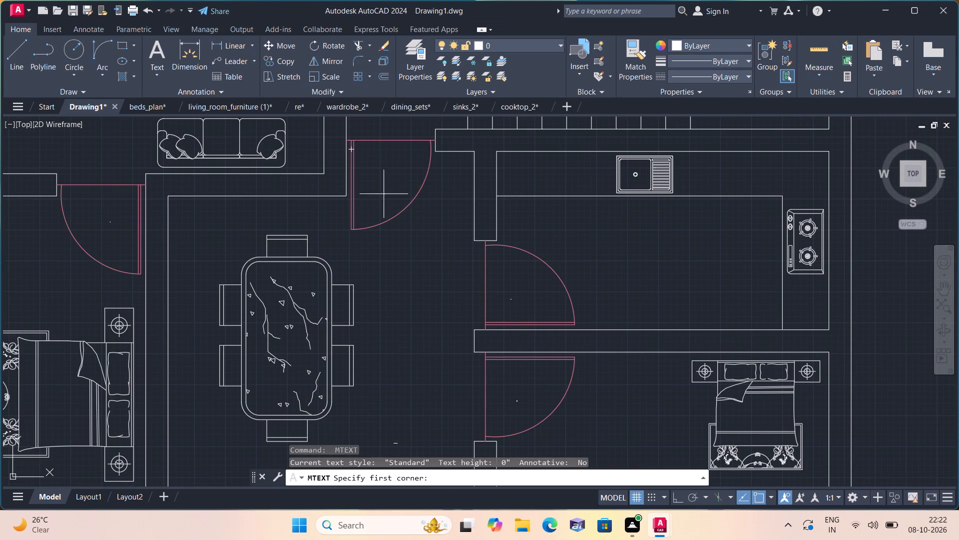
pyautogui.tripleClick(376, 185)
pyautogui.write('D1')
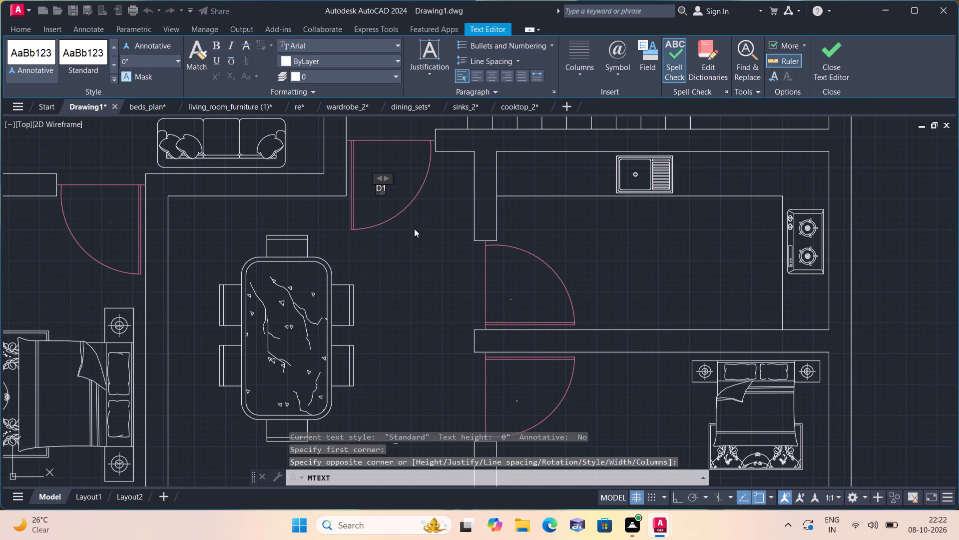
pyautogui.click(418, 241)
# Add the multiline text dimension label 11'0"X6'-0" in the lower right kitchen.
pyautogui.scroll(-1, 417, 250)
pyautogui.moveTo(417, 252); pyautogui.dragTo(421, 275, button='middle')
pyautogui.scroll(-1, 427, 293)
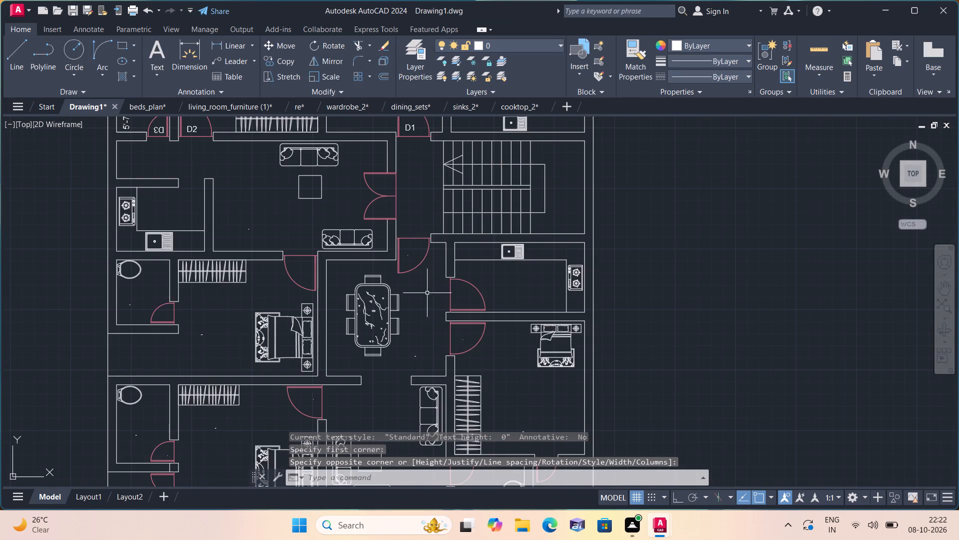
pyautogui.scroll(1, 483, 290)
pyautogui.press('space')
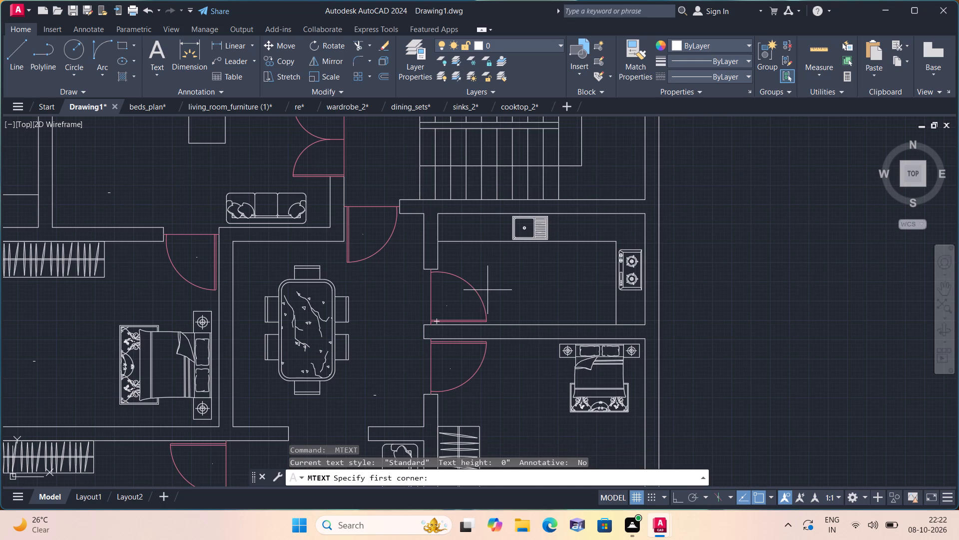
pyautogui.tripleClick(499, 290)
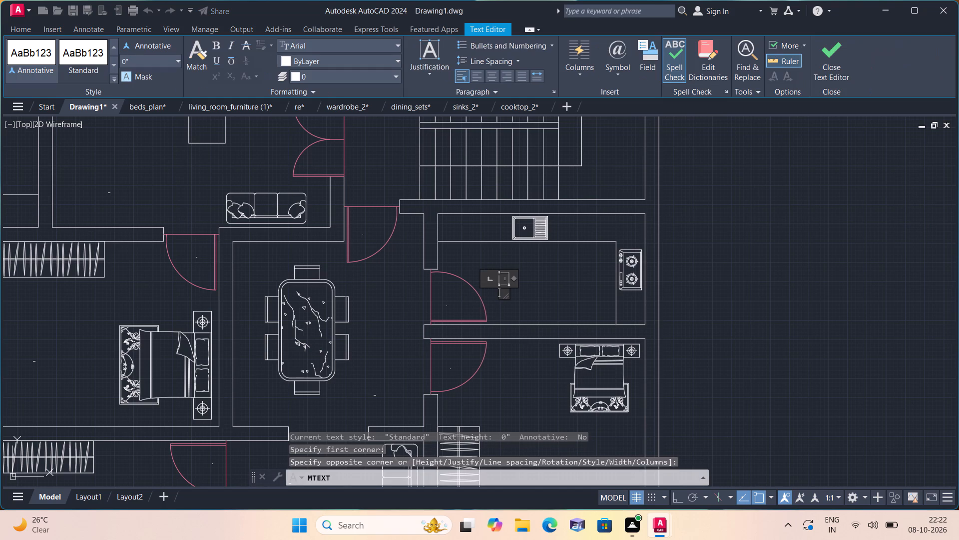
pyautogui.write("11'")
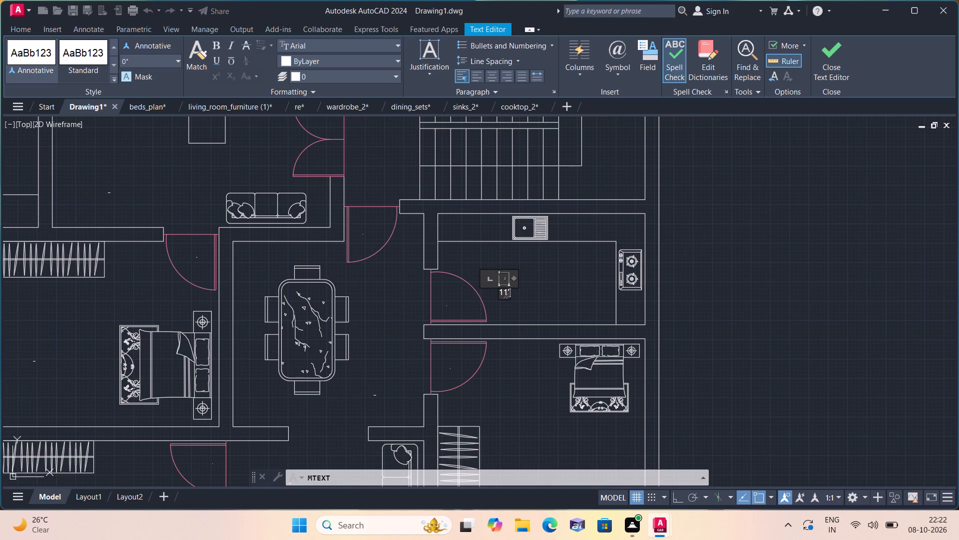
pyautogui.write('0"')
pyautogui.press('x')
pyautogui.write('6\'-0"')
pyautogui.click(567, 288)
# Add the multiline text dimension label 8'-0"X16'-0" in the staircase area, beside the landing.
pyautogui.moveTo(559, 288); pyautogui.dragTo(561, 377, button='middle')
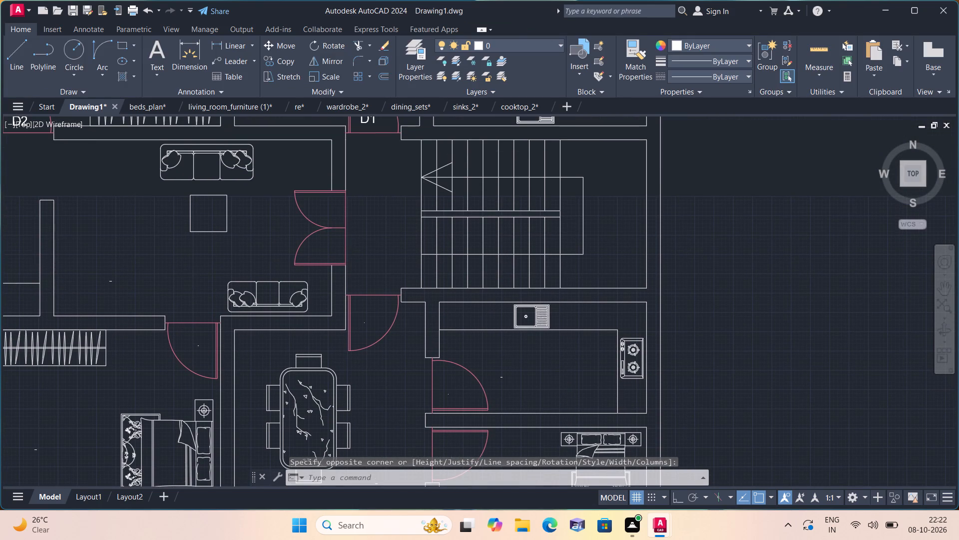
pyautogui.press('space')
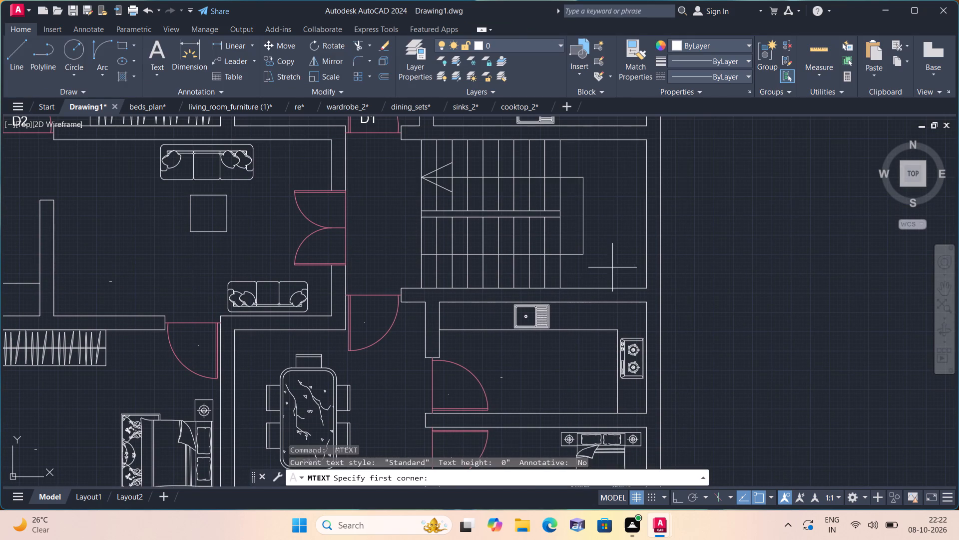
pyautogui.tripleClick(614, 265)
pyautogui.write('8\'-0"')
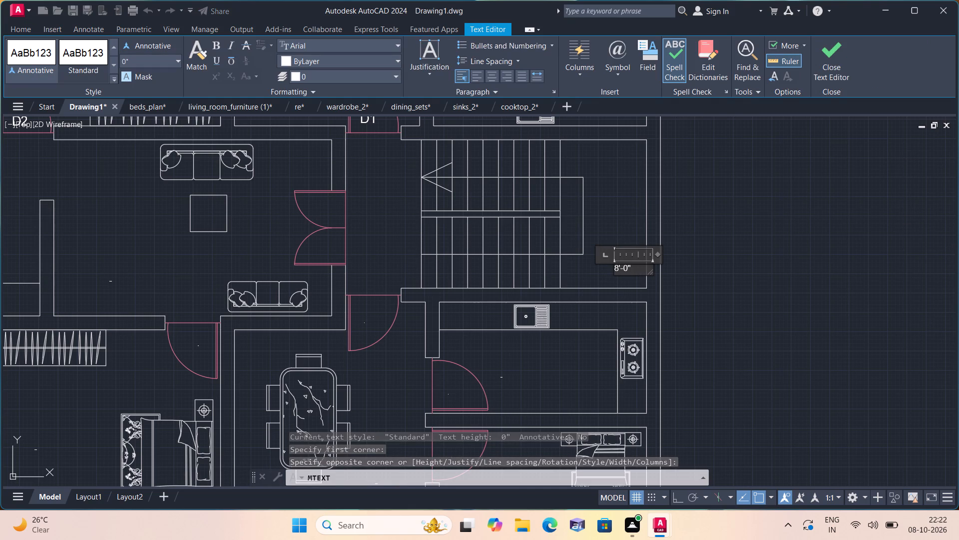
pyautogui.press('x')
pyautogui.write('16\'-0"')
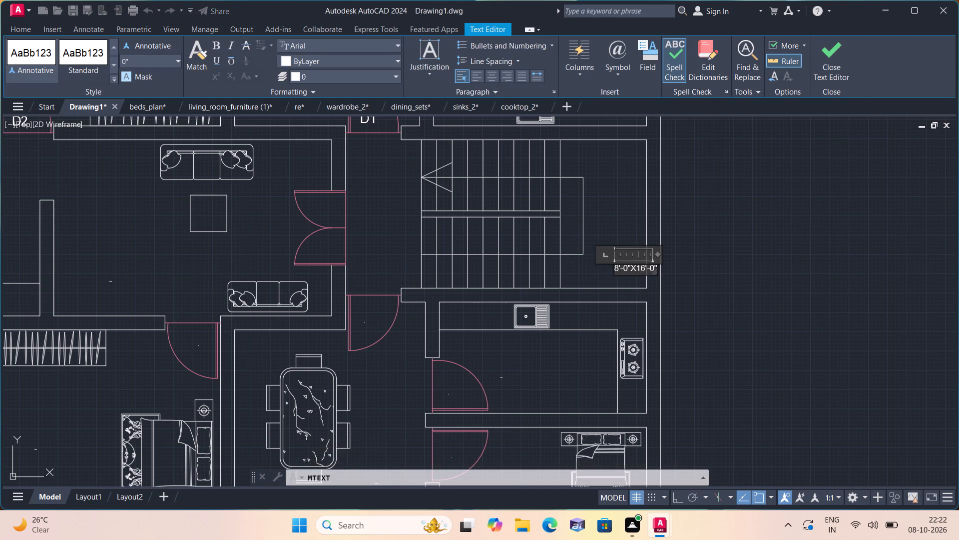
pyautogui.click(624, 210)
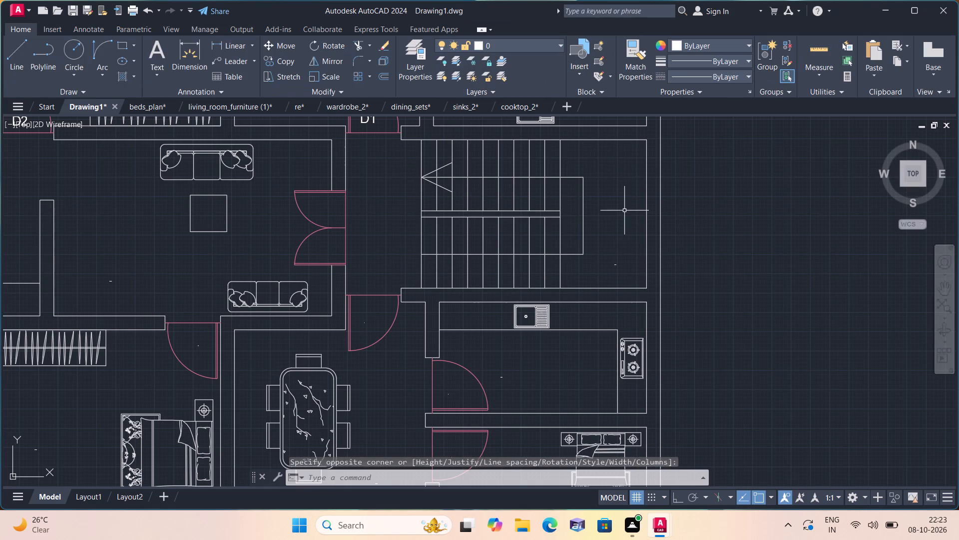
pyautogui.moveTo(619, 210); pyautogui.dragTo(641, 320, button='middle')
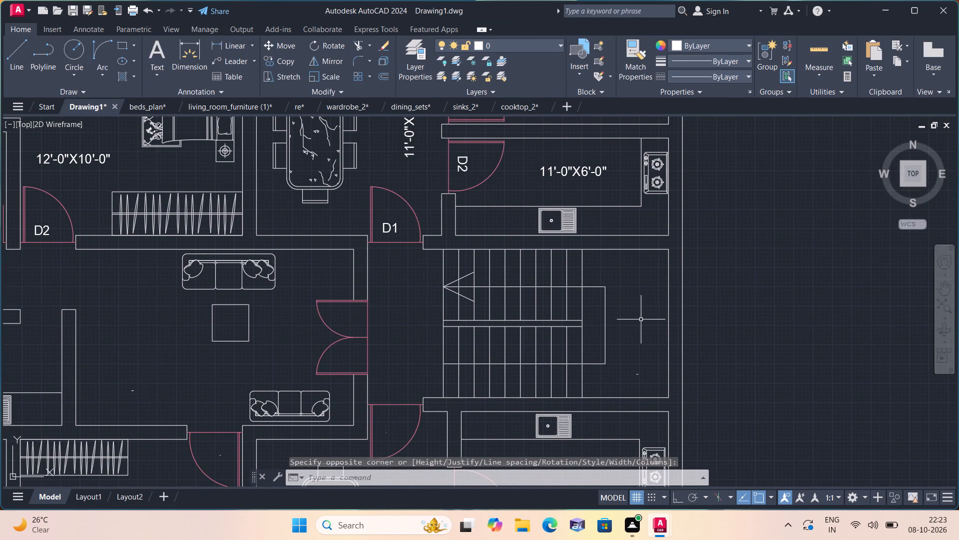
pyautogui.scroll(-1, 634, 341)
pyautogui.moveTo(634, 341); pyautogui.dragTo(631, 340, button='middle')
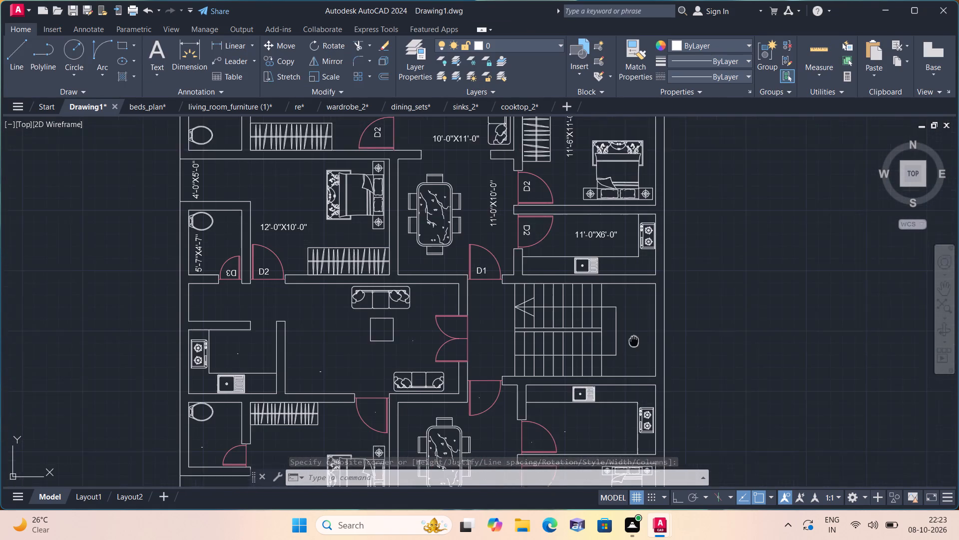
# Select one dining-area label and all similar multiline texts, and set their text height to 6".
pyautogui.moveTo(631, 340); pyautogui.dragTo(637, 306, button='middle')
pyautogui.moveTo(593, 360); pyautogui.dragTo(591, 344, button='middle')
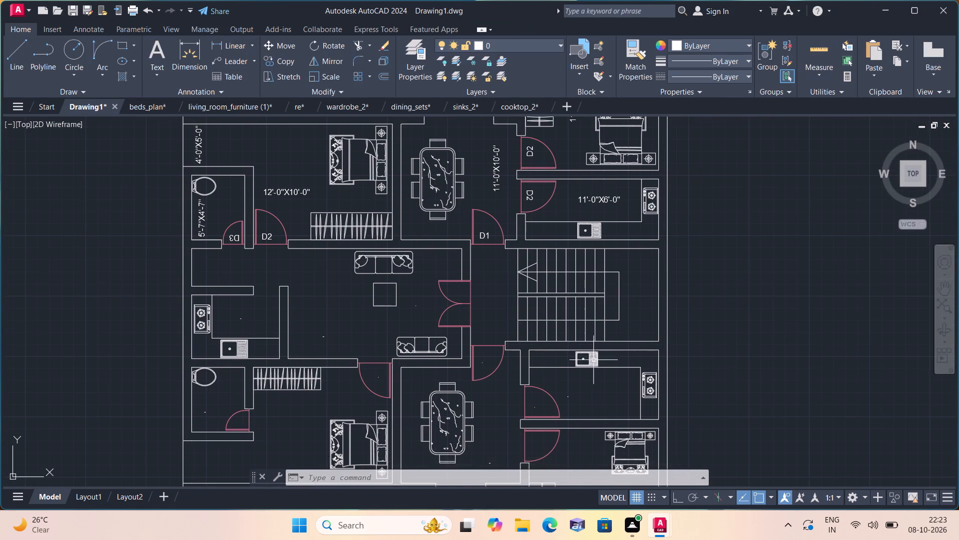
pyautogui.moveTo(591, 344); pyautogui.dragTo(602, 282, button='middle')
pyautogui.scroll(2, 509, 405)
pyautogui.moveTo(506, 395); pyautogui.dragTo(502, 383)
pyautogui.click(468, 331)
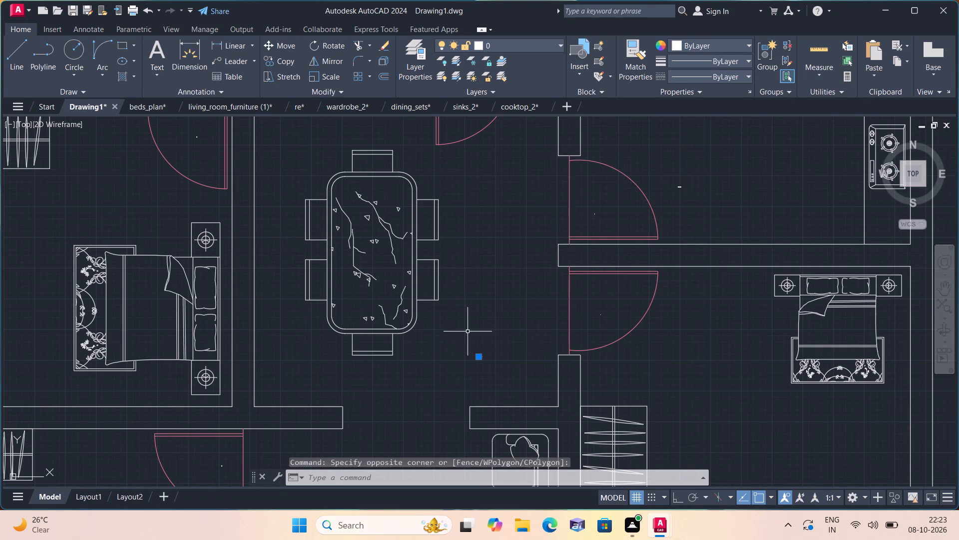
pyautogui.rightClick(468, 332)
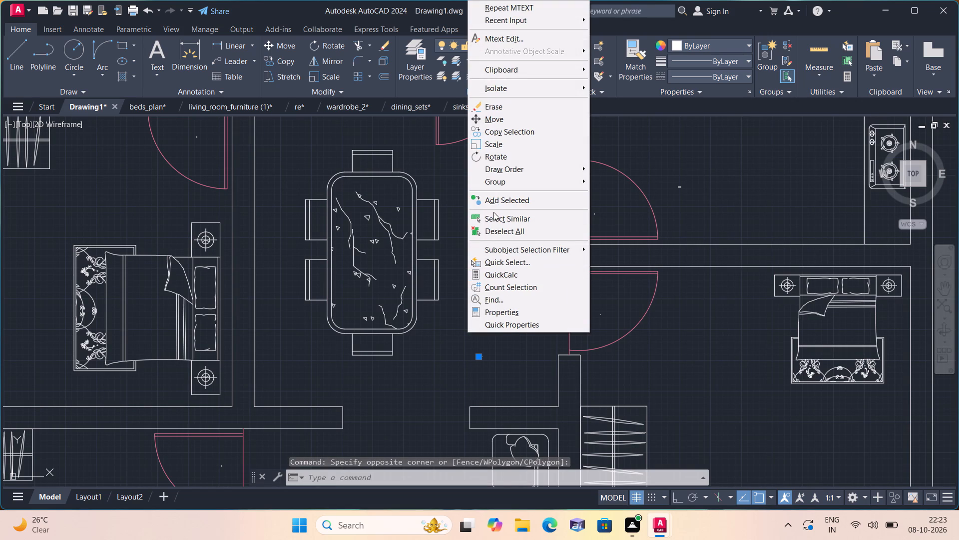
pyautogui.click(493, 217)
pyautogui.rightClick(490, 253)
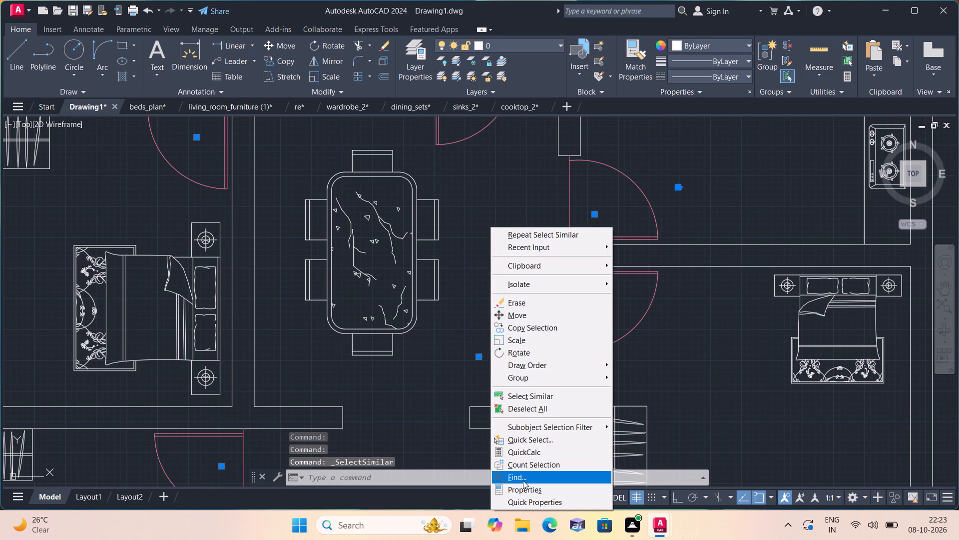
pyautogui.click(525, 488)
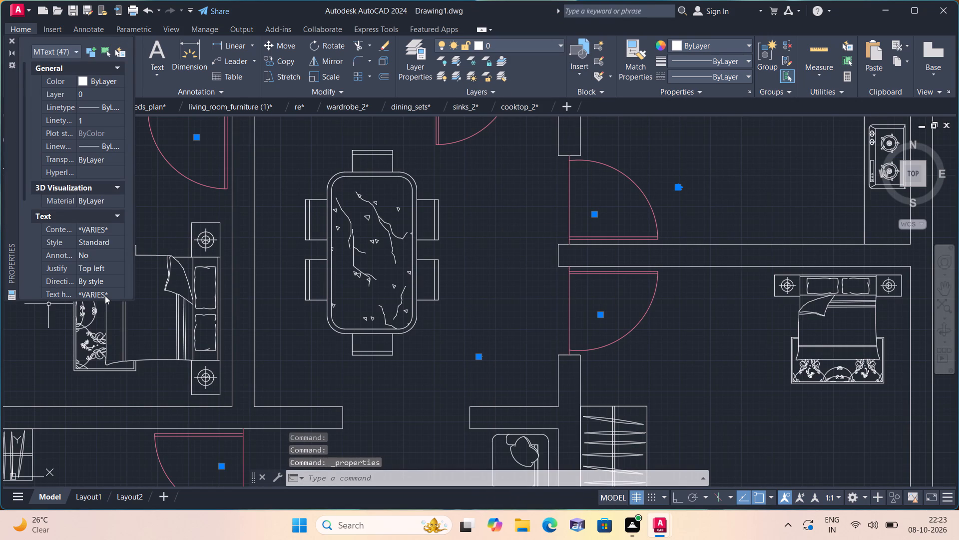
pyautogui.click(105, 294)
pyautogui.press('BackSpace')
pyautogui.write('6"')
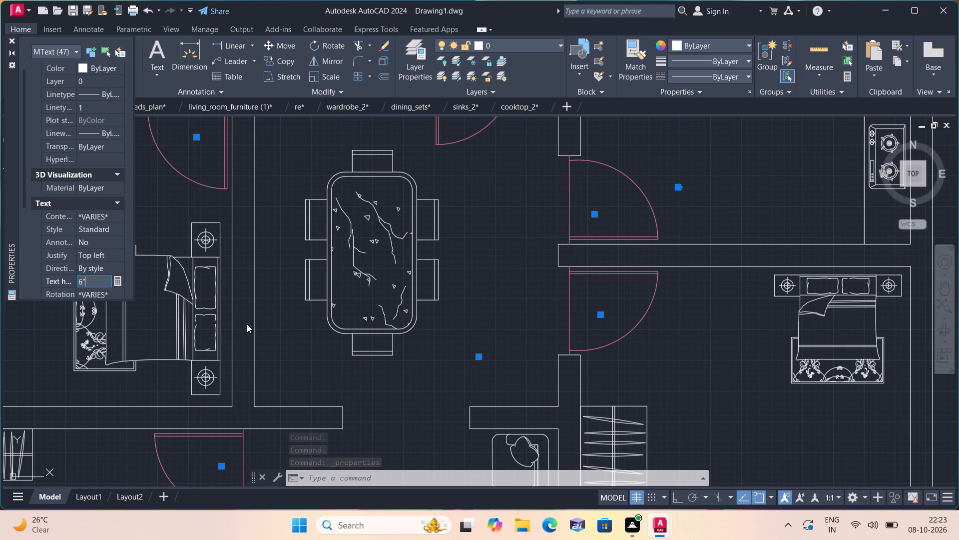
pyautogui.click(277, 332)
pyautogui.click(11, 37)
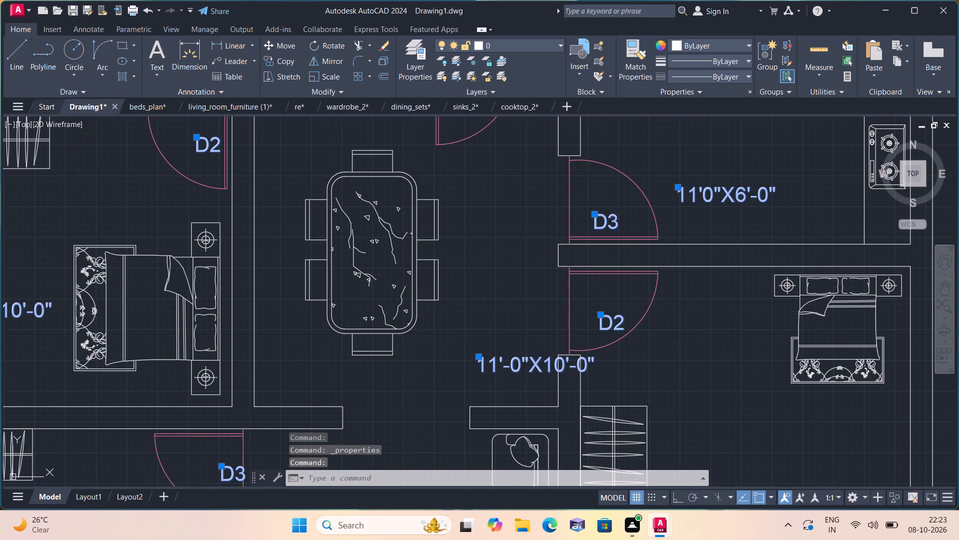
pyautogui.press('Escape')
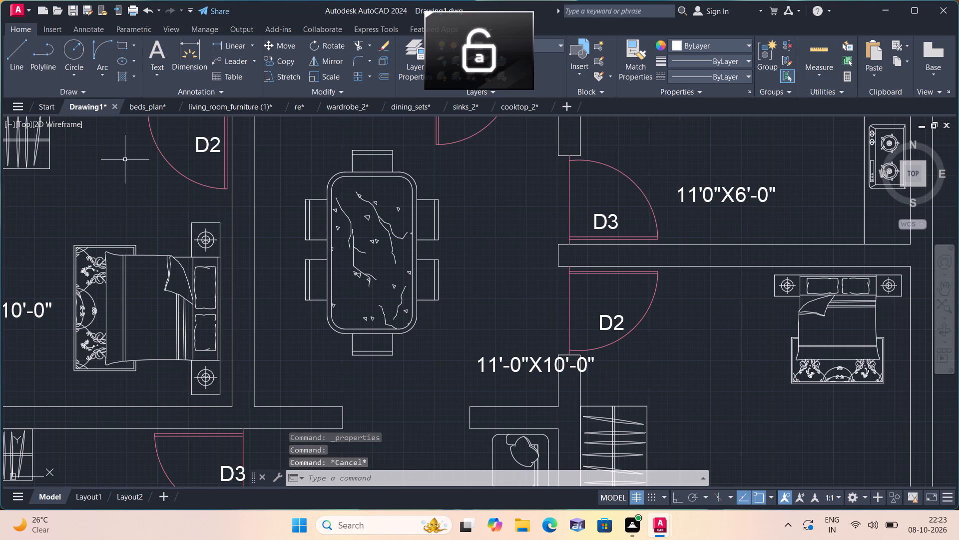
# Review the room dimension labels and door tags across the whole floor plan.
pyautogui.scroll(-1, 167, 200)
pyautogui.scroll(-1, 257, 291)
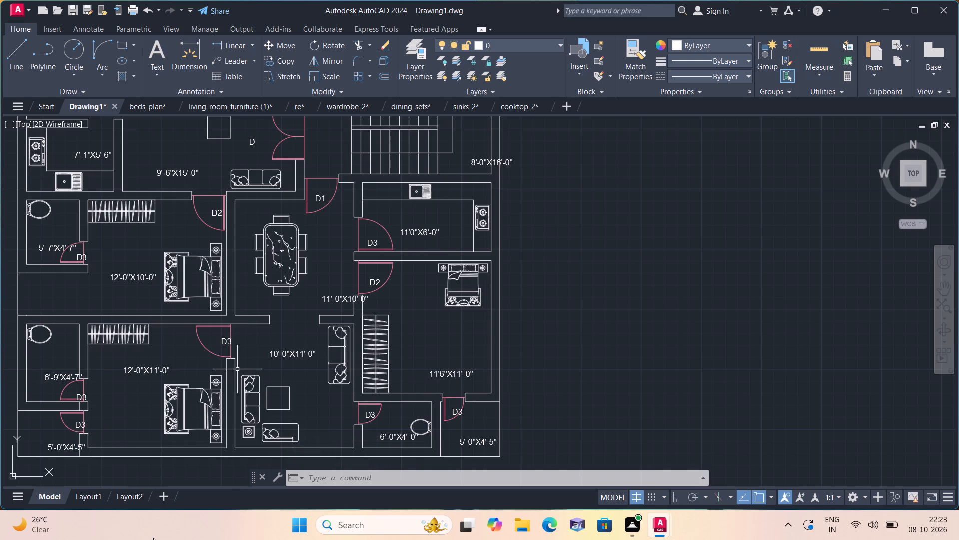
pyautogui.scroll(-1, 186, 539)
pyautogui.scroll(-1, 248, 521)
pyautogui.scroll(-1, 351, 484)
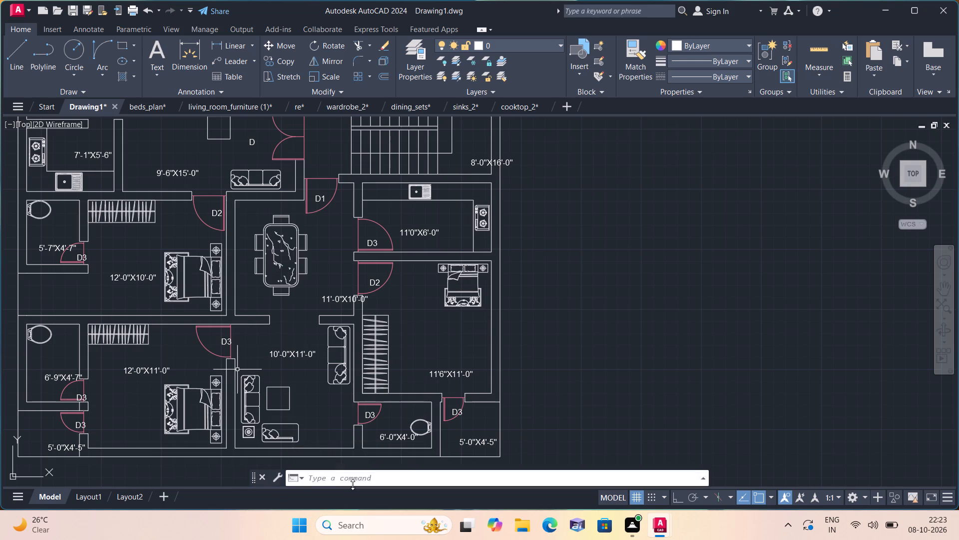
pyautogui.scroll(-1, 305, 381)
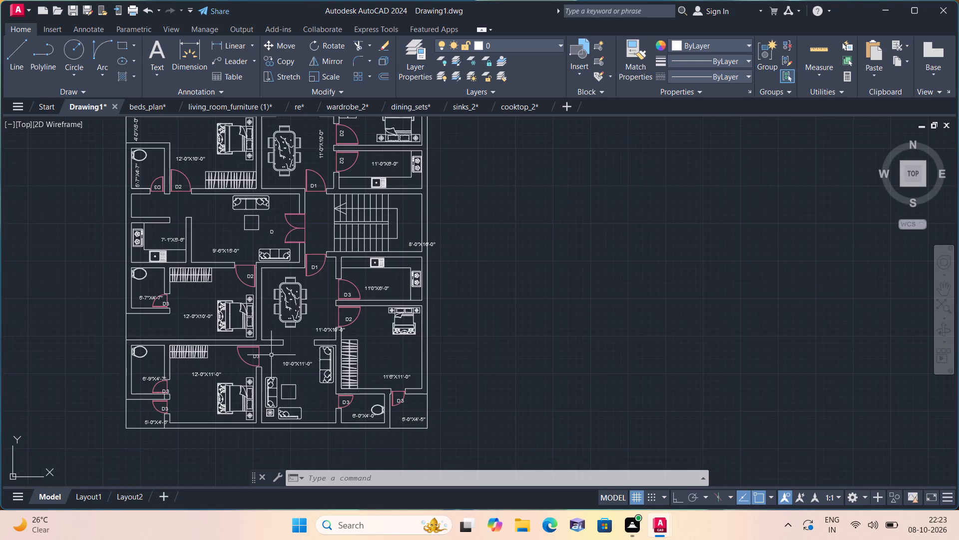
pyautogui.moveTo(221, 325); pyautogui.dragTo(357, 303, button='middle')
pyautogui.scroll(-1, 357, 303)
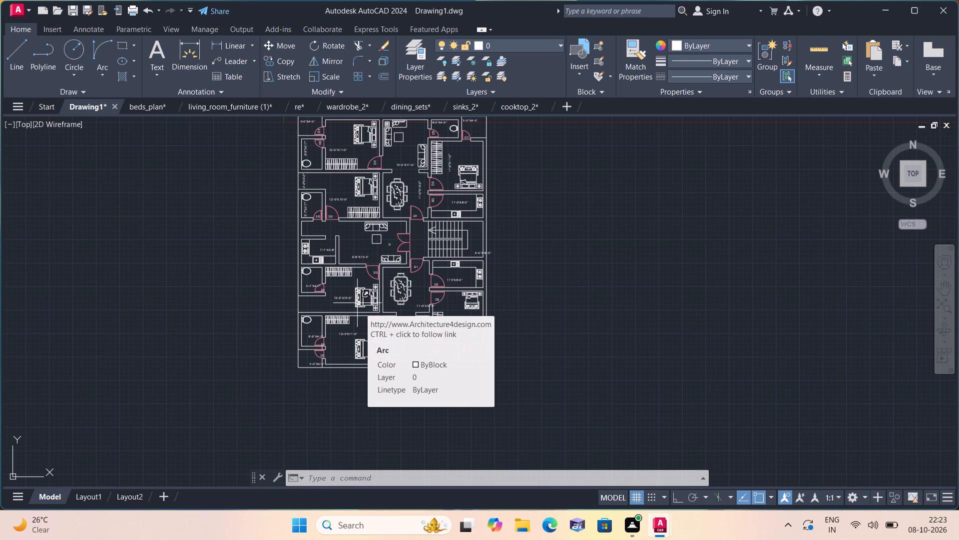
pyautogui.moveTo(318, 315); pyautogui.dragTo(358, 309, button='middle')
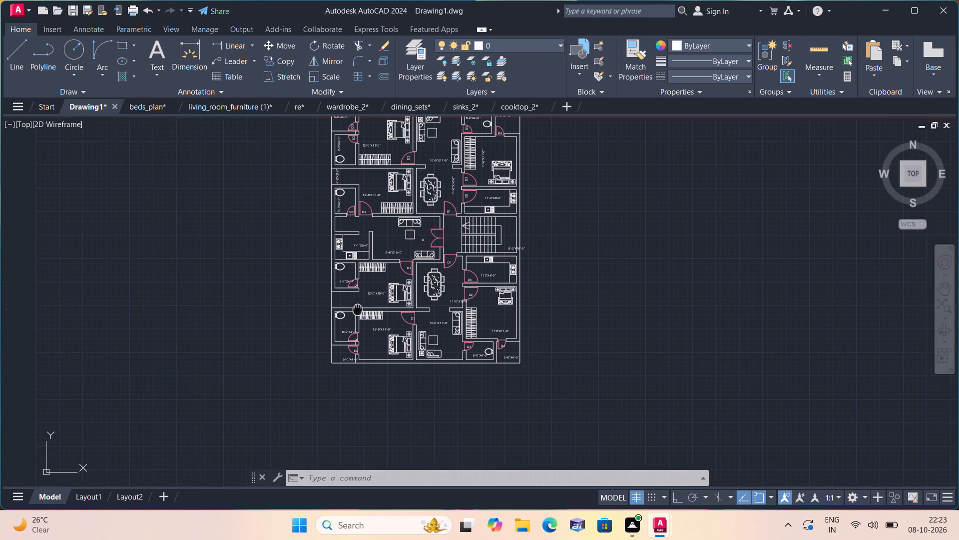
# Turn on Ortho mode and rotate the 9'-6"X15'-0" label in the central living room 90° to read vertically.
pyautogui.click(677, 497)
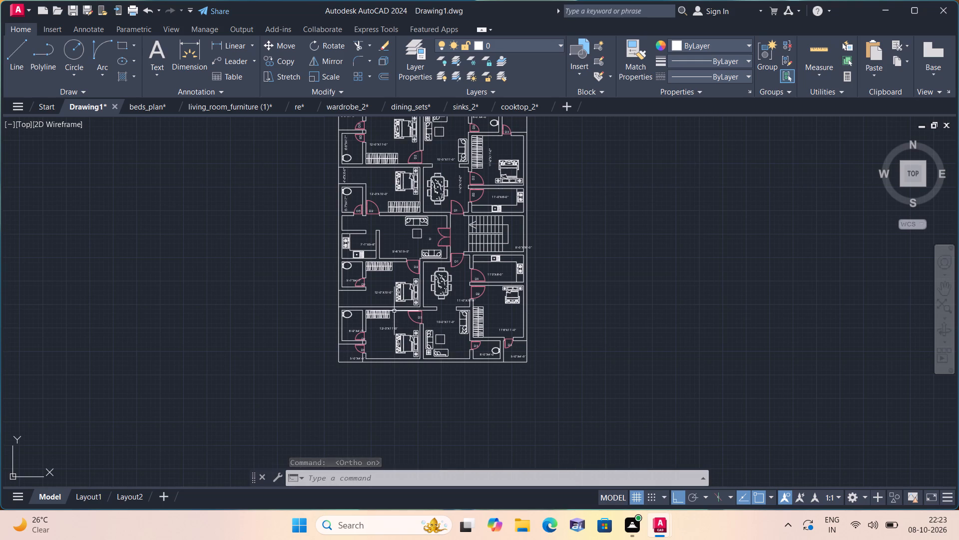
pyautogui.scroll(2, 360, 234)
pyautogui.moveTo(356, 234); pyautogui.dragTo(345, 246, button='middle')
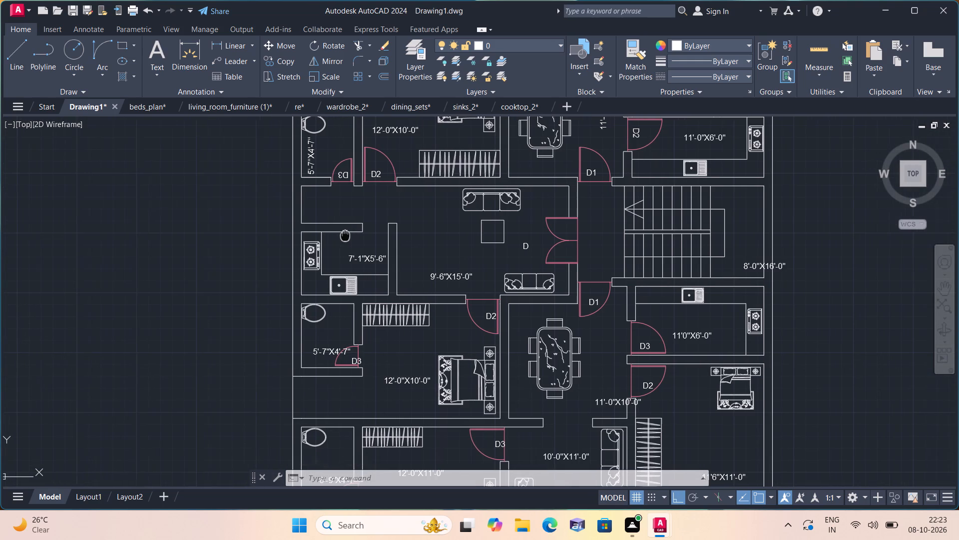
pyautogui.moveTo(345, 246); pyautogui.dragTo(347, 264, button='middle')
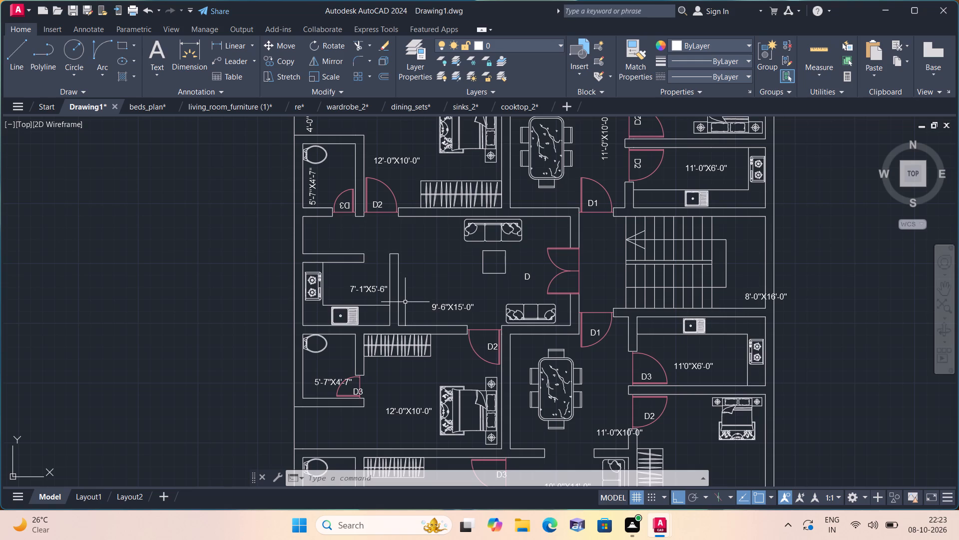
pyautogui.click(445, 304)
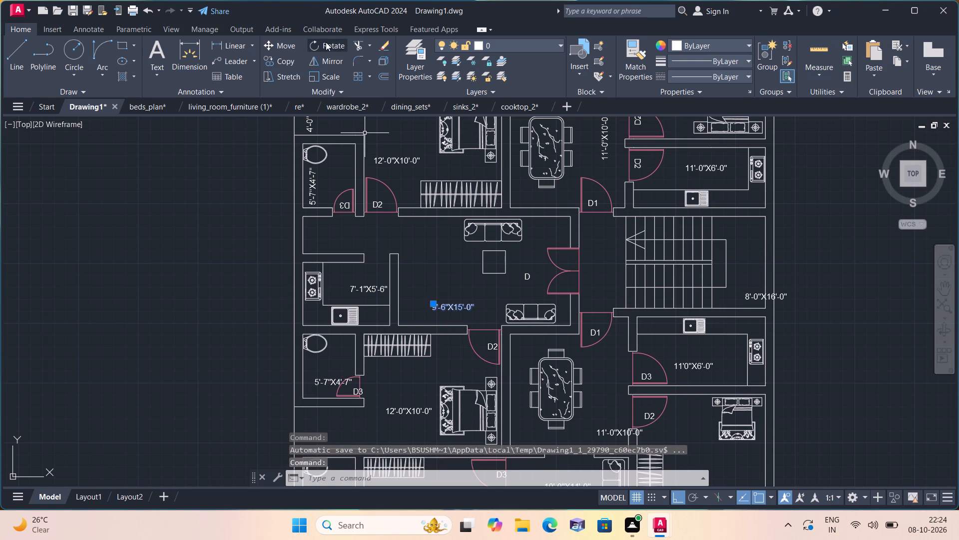
pyautogui.click(326, 42)
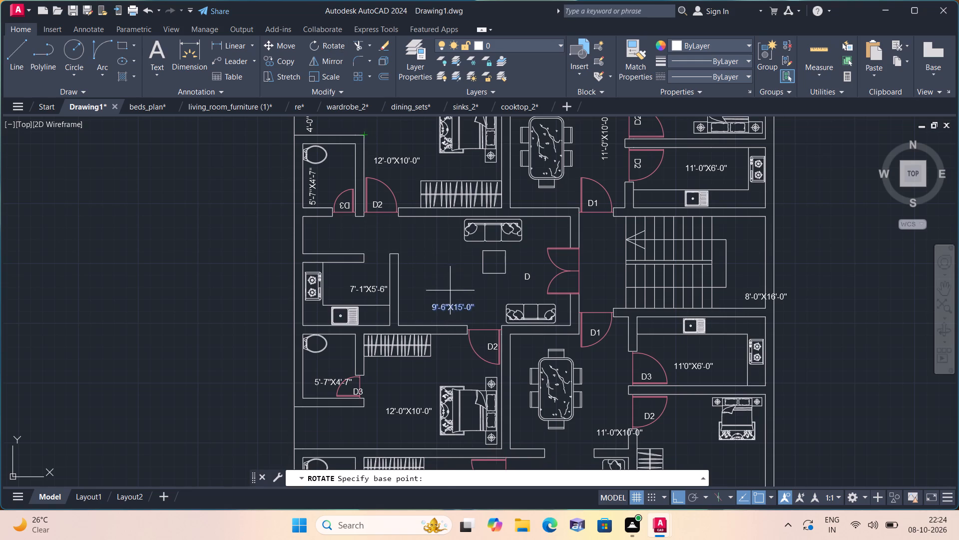
pyautogui.click(452, 310)
pyautogui.click(431, 235)
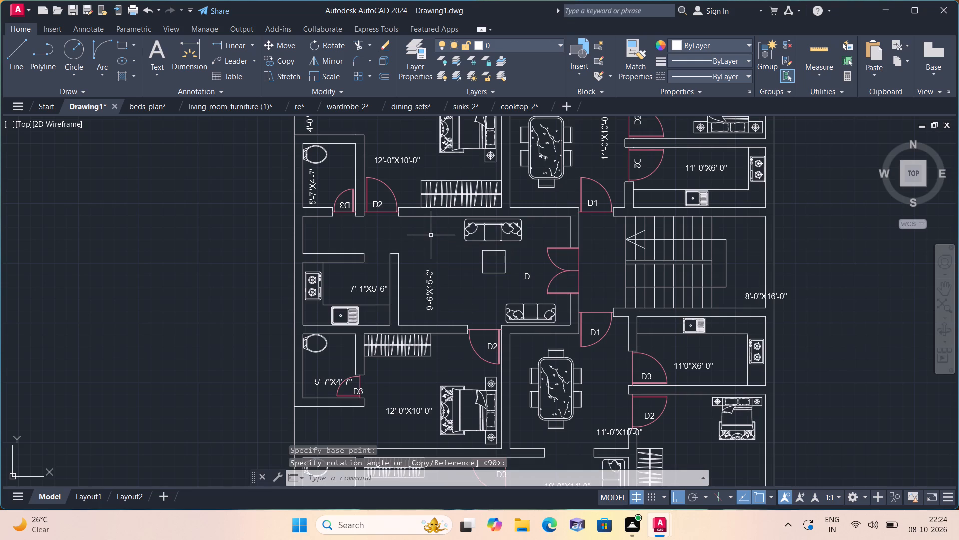
# Move the D label about 1'-5" horizontally toward the living room's double door.
pyautogui.scroll(2, 529, 286)
pyautogui.click(526, 263)
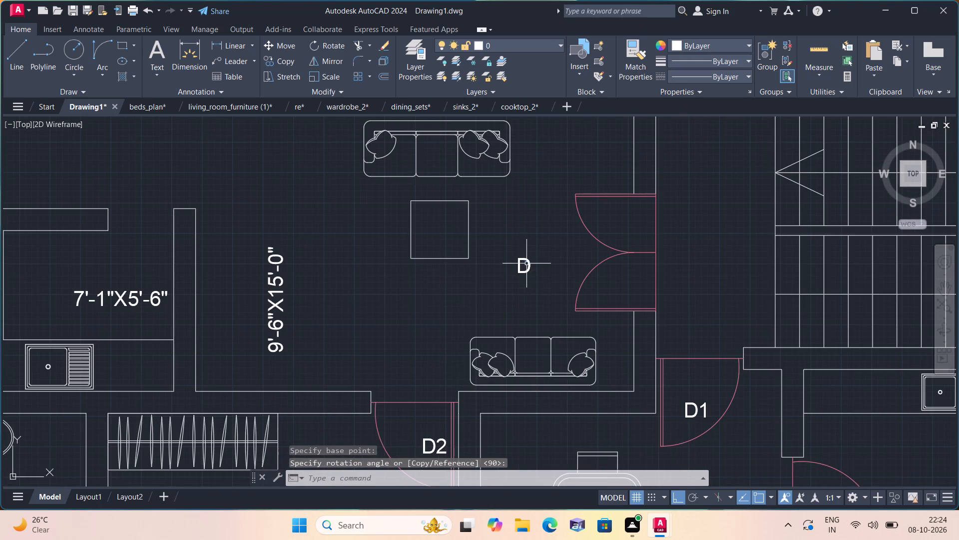
pyautogui.click(516, 258)
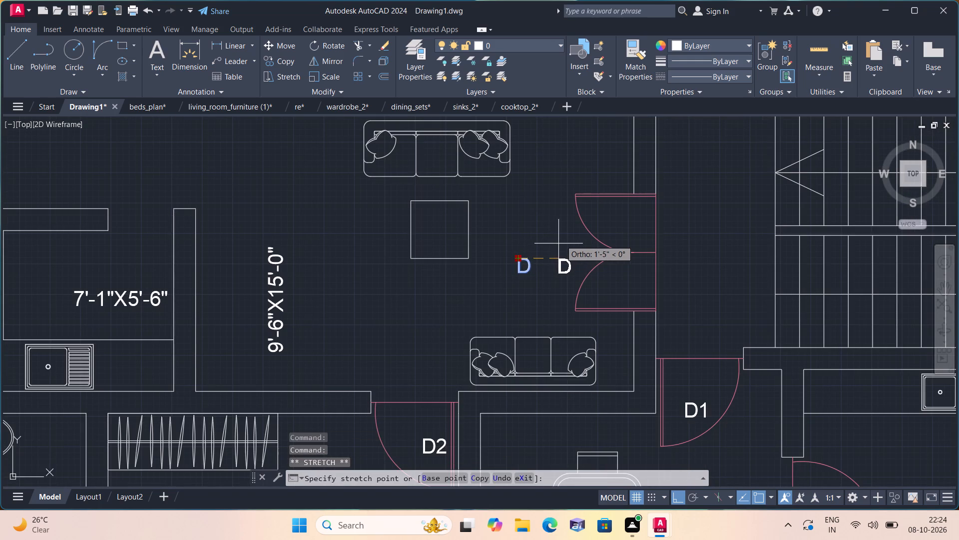
pyautogui.click(561, 238)
# Rotate the 5'-7"X4'-7" label in the bathroom below the 7'-1"X5'-6" kitchen 90° to read vertically.
pyautogui.scroll(-1, 487, 283)
pyautogui.moveTo(449, 321); pyautogui.dragTo(476, 267, button='middle')
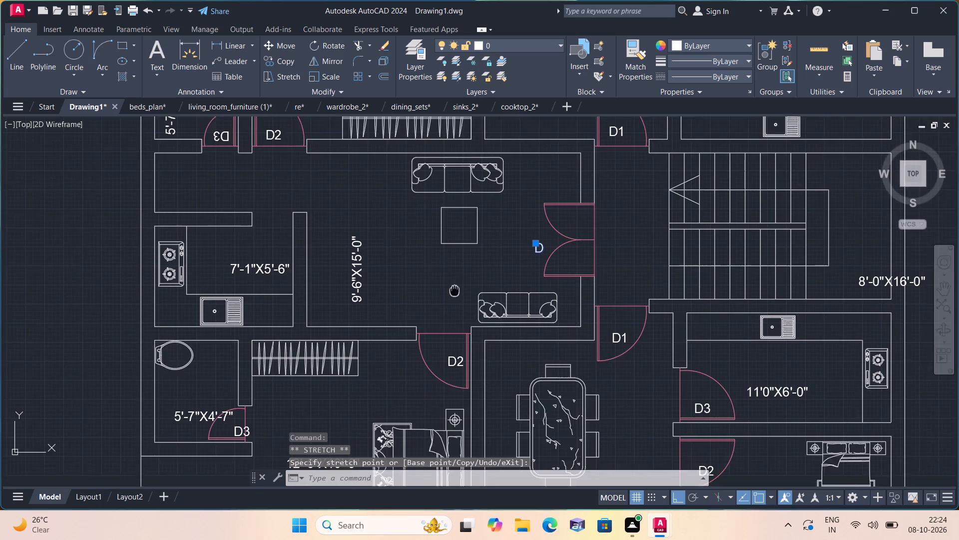
pyautogui.moveTo(476, 267); pyautogui.dragTo(495, 250, button='middle')
pyautogui.moveTo(292, 345); pyautogui.dragTo(360, 295, button='middle')
pyautogui.scroll(1, 316, 314)
pyautogui.click(311, 319)
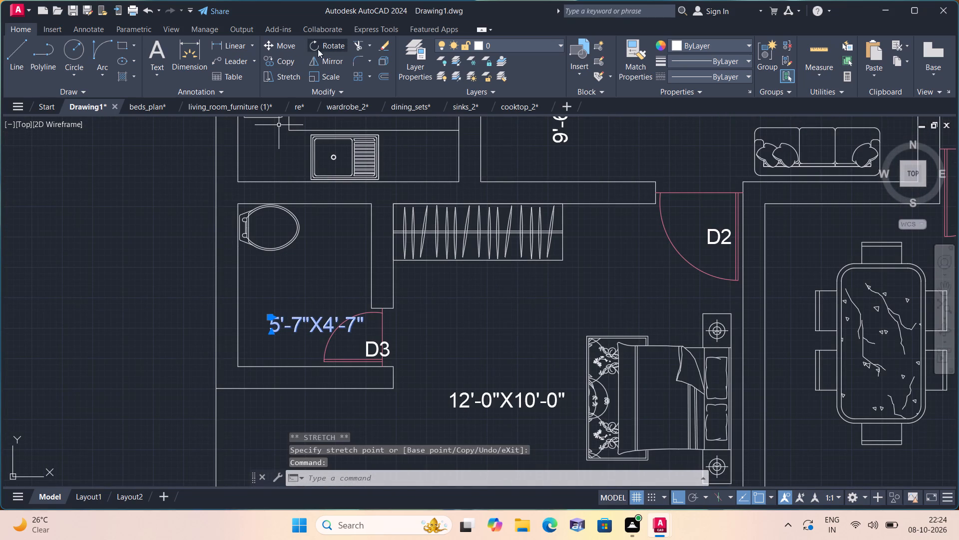
pyautogui.click(335, 46)
pyautogui.click(309, 325)
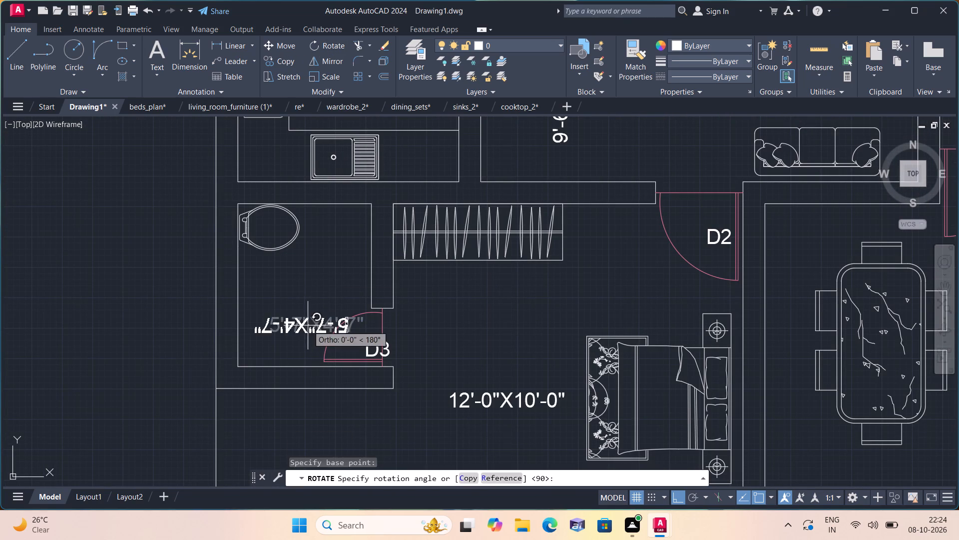
pyautogui.click(312, 261)
# Rotate the D3 label at the door of the 5'-7"X4'-7" bathroom 90° to read vertically.
pyautogui.scroll(1, 349, 340)
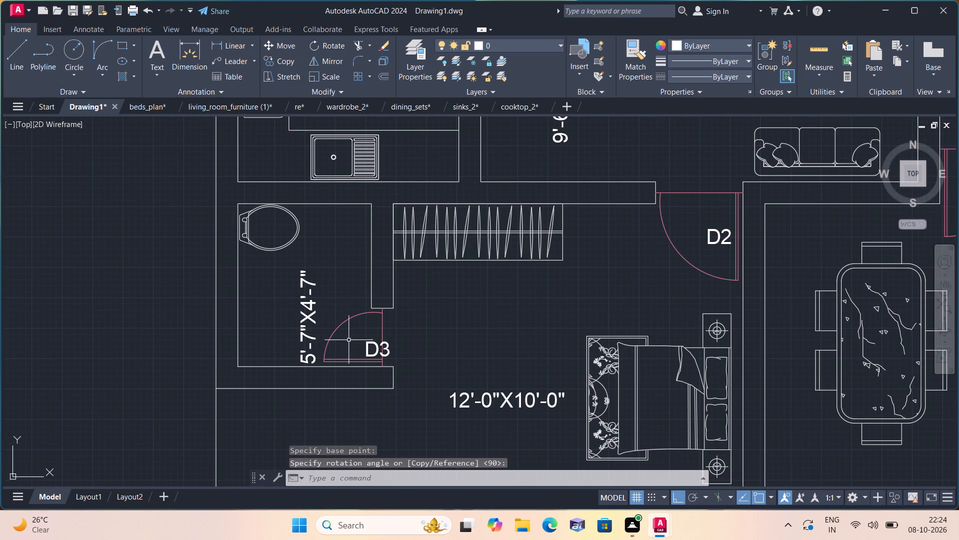
pyautogui.click(369, 348)
pyautogui.click(377, 347)
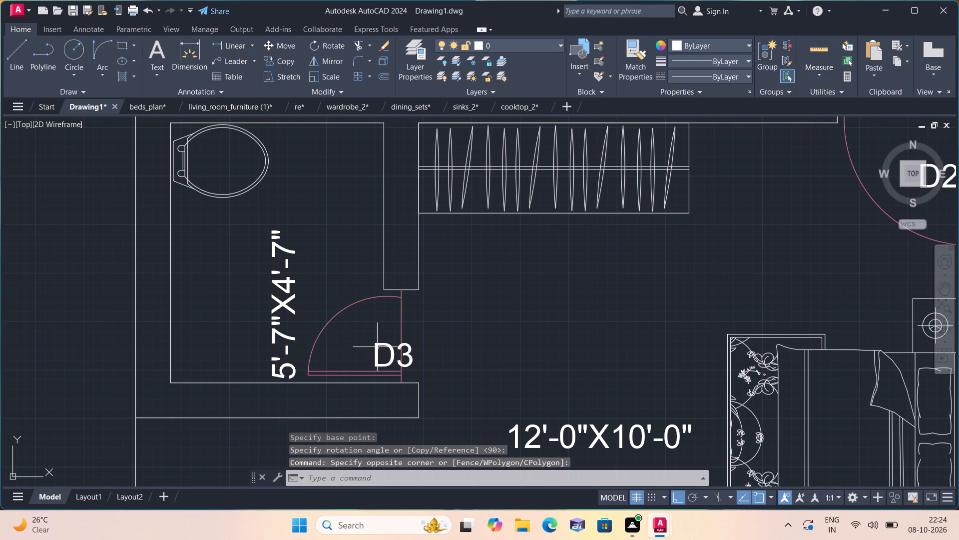
pyautogui.click(377, 346)
pyautogui.click(327, 47)
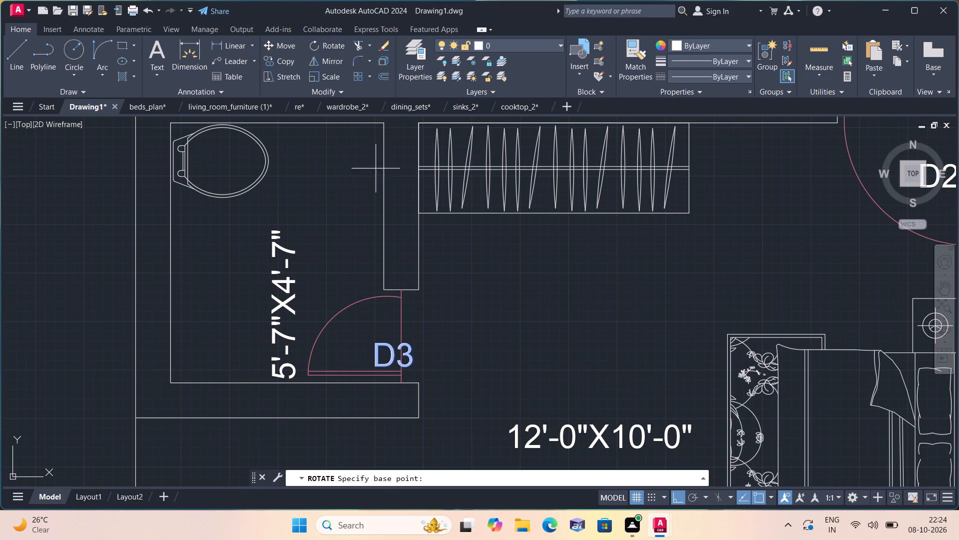
pyautogui.click(383, 345)
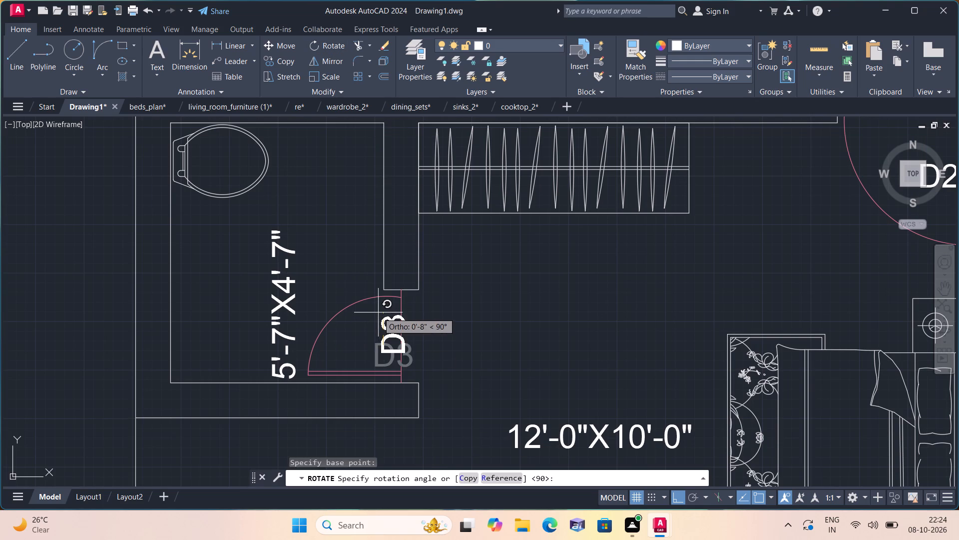
pyautogui.click(378, 312)
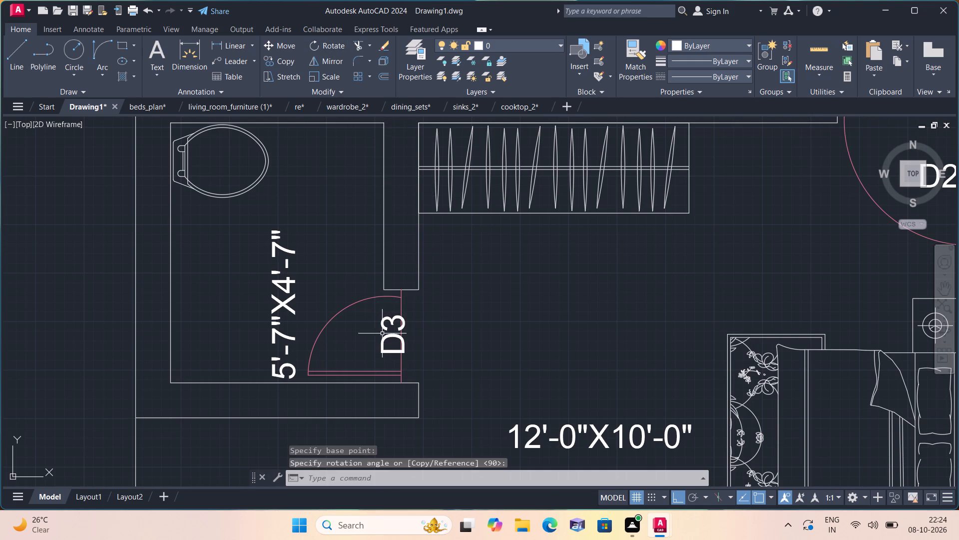
# Rotate the 6'-9"X4'-7" label in the bathroom beside the lower 12'-0"X11'-0" bedroom 90° to read vertically.
pyautogui.moveTo(365, 361); pyautogui.dragTo(358, 252, button='middle')
pyautogui.moveTo(280, 376); pyautogui.dragTo(315, 256, button='middle')
pyautogui.scroll(-2, 280, 375)
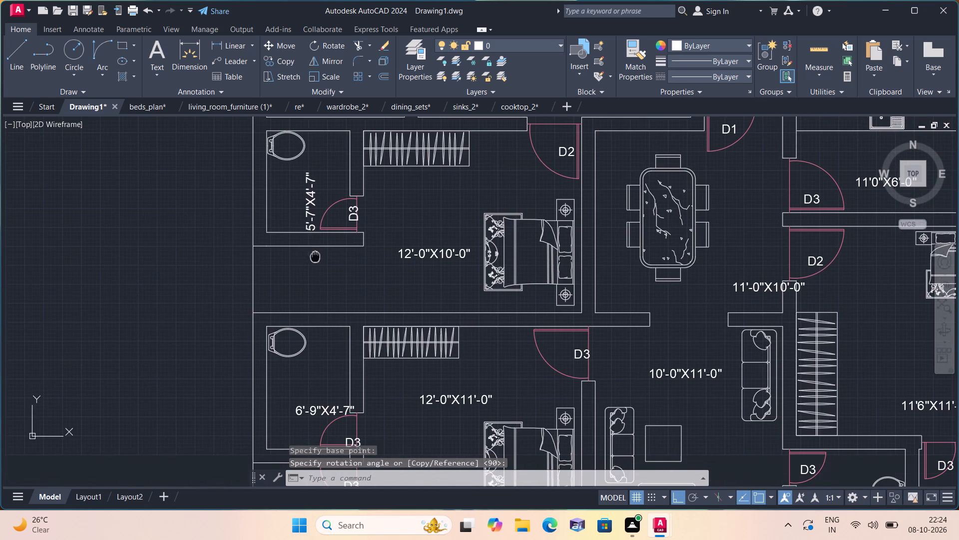
pyautogui.moveTo(310, 377); pyautogui.dragTo(323, 284, button='middle')
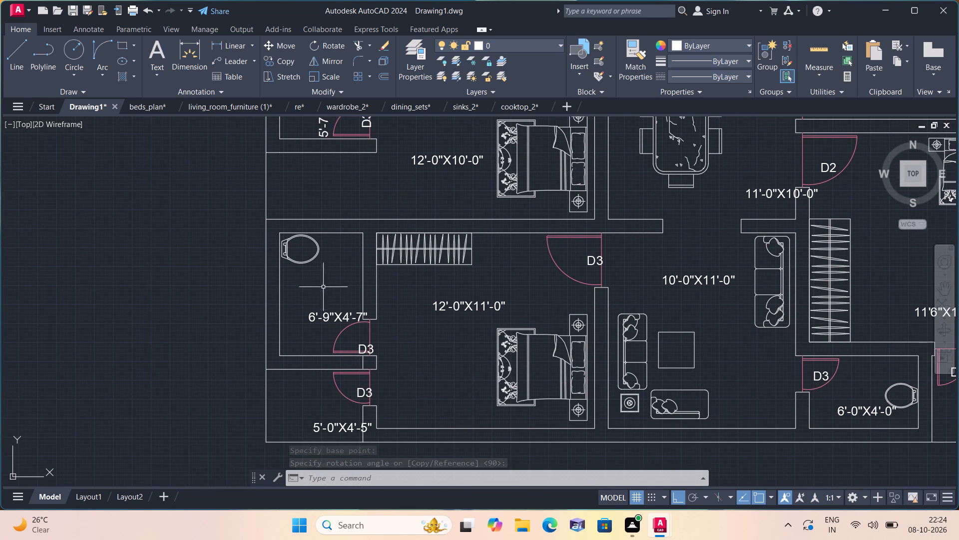
pyautogui.click(324, 319)
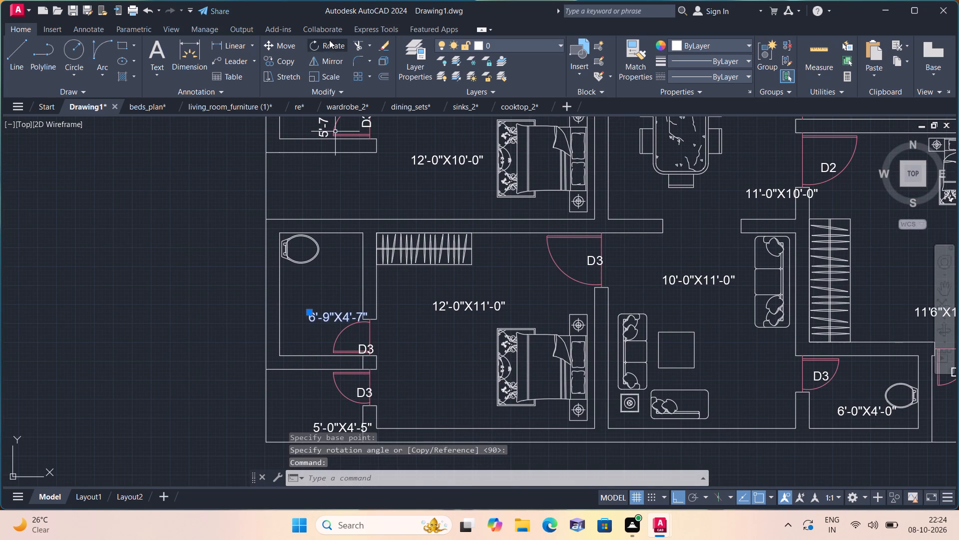
pyautogui.click(326, 43)
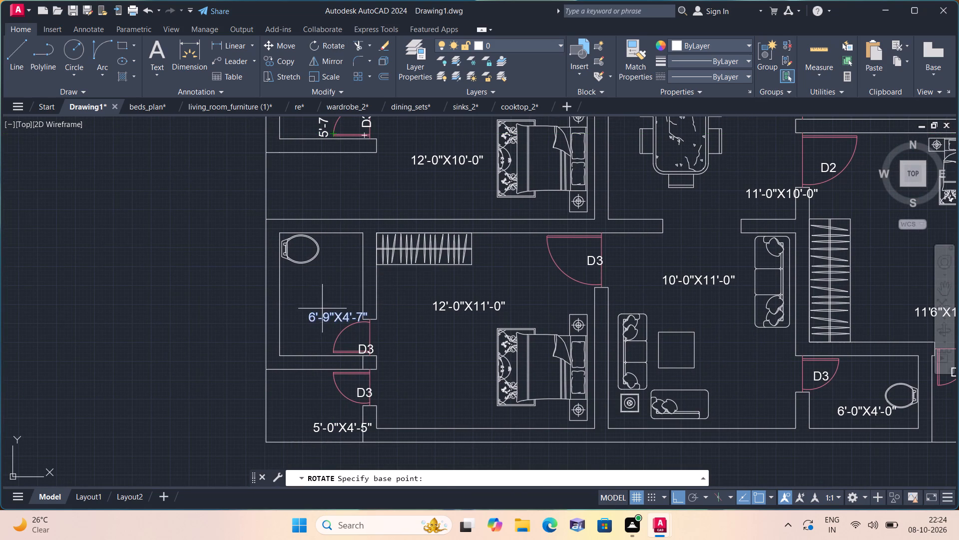
pyautogui.click(323, 316)
pyautogui.click(332, 265)
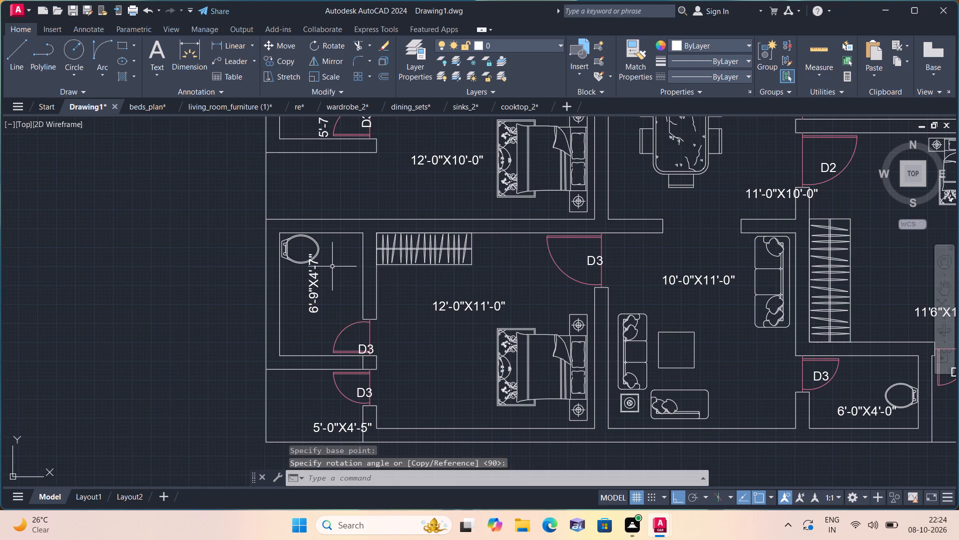
pyautogui.moveTo(329, 290); pyautogui.dragTo(316, 191, button='middle')
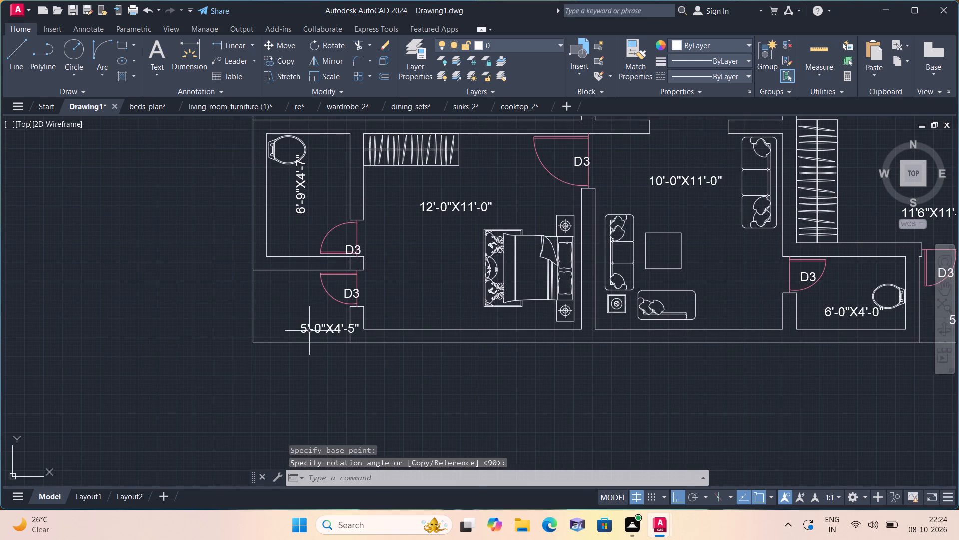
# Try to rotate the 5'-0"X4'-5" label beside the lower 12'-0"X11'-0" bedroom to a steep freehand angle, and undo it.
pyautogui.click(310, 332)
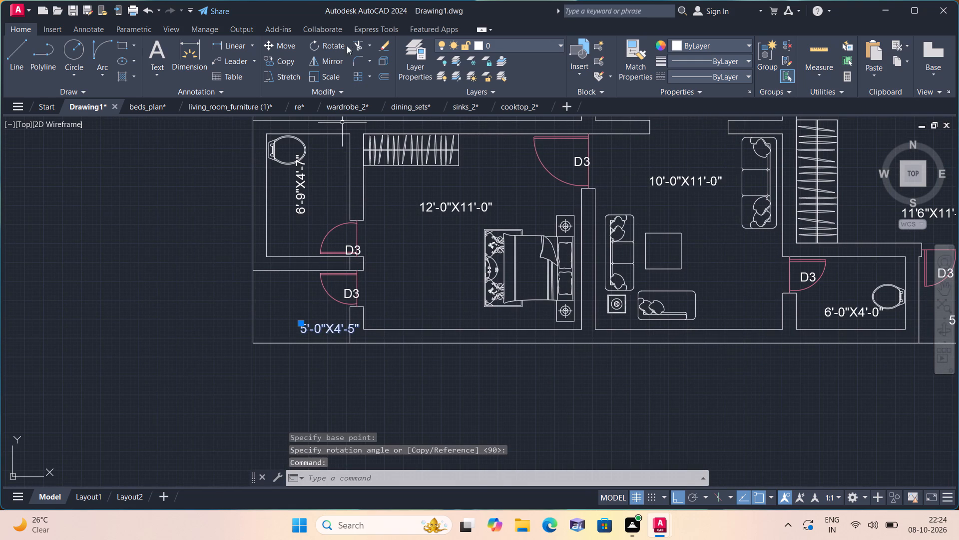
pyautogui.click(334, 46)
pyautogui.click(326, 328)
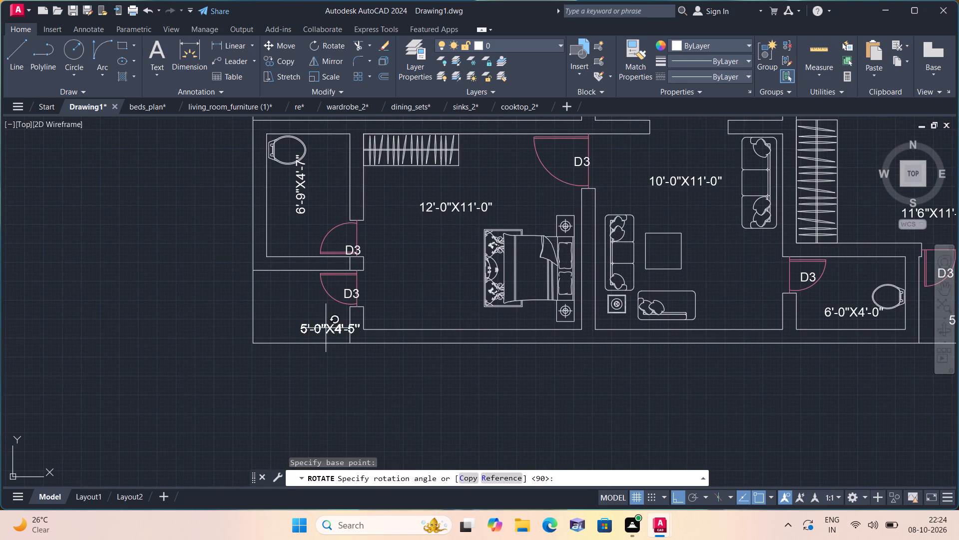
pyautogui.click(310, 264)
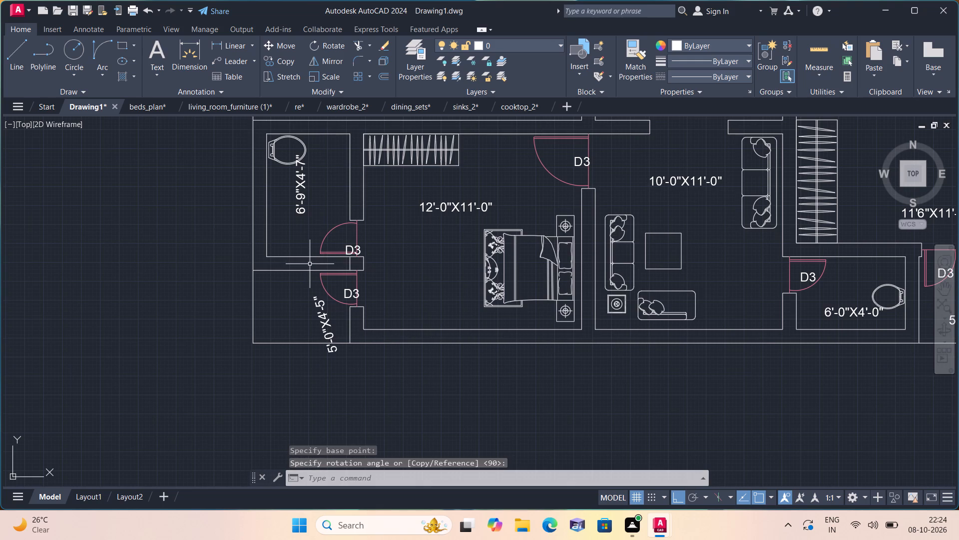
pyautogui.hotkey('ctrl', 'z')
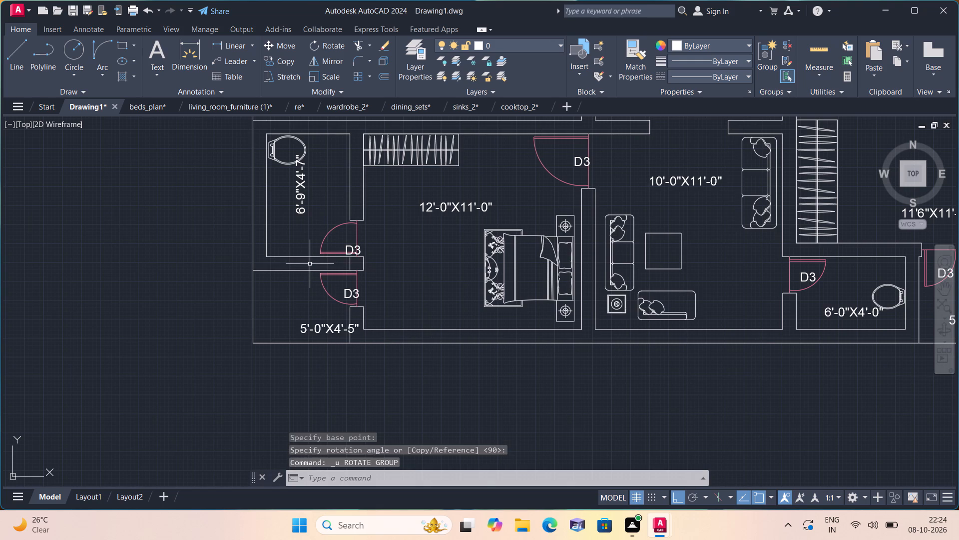
# Rotate the 5'-0"X4'-5" label beside the lower 12'-0"X11'-0" bedroom 90° to read vertically.
pyautogui.click(307, 332)
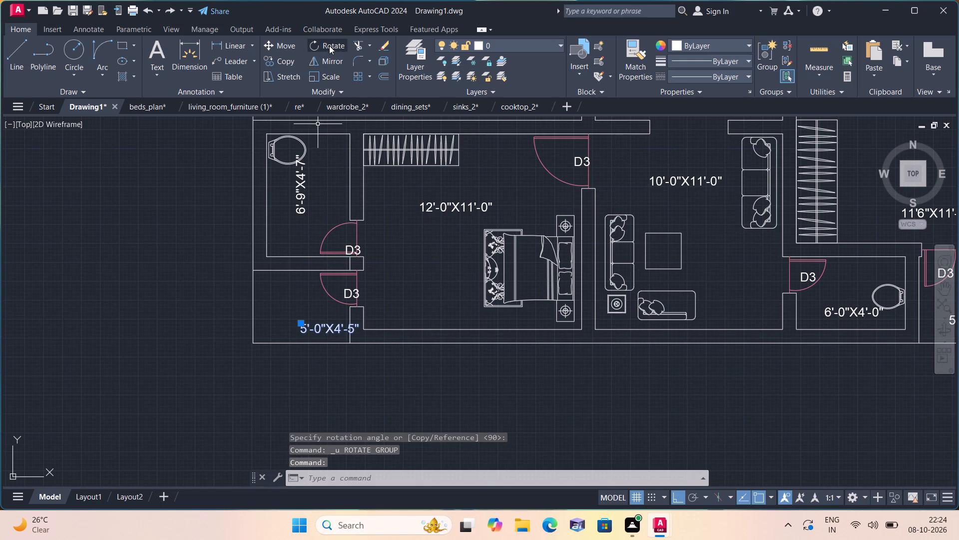
pyautogui.click(329, 45)
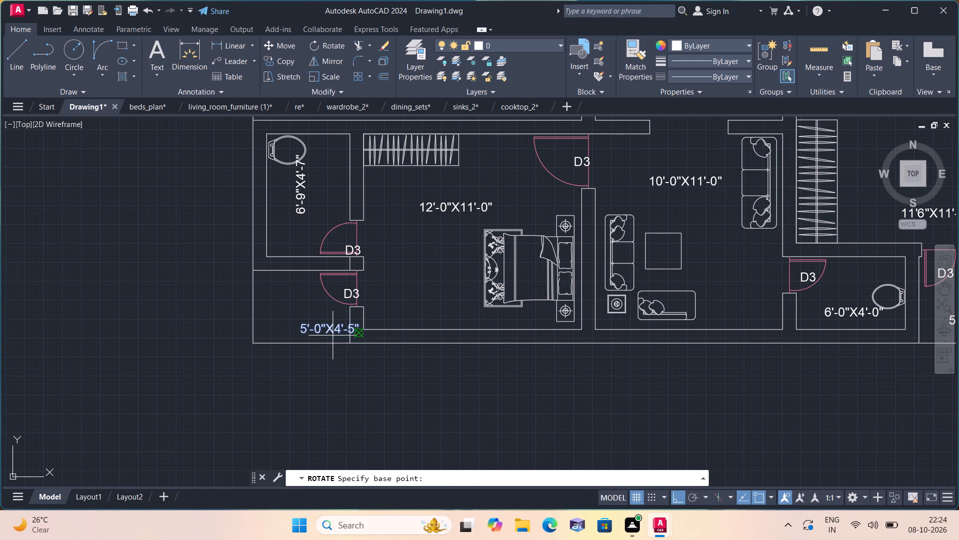
pyautogui.click(326, 328)
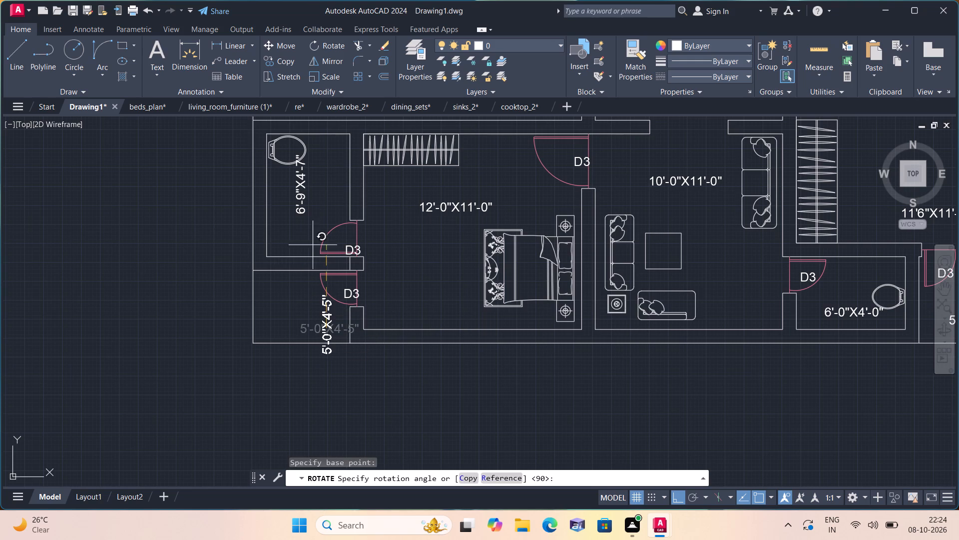
pyautogui.click(328, 201)
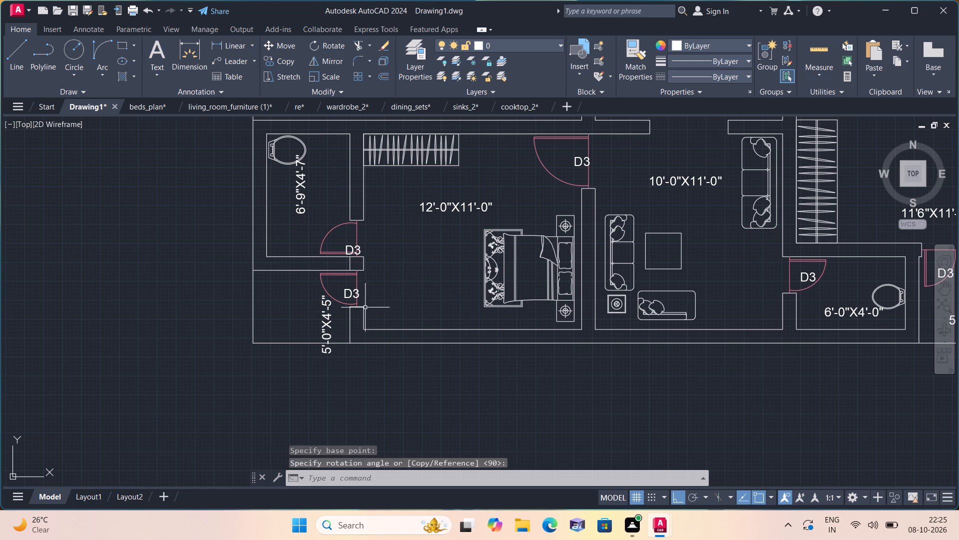
# Rotate the D3 label at the door of the 5'-0"X4'-5" space beside the 12'-0"X11'-0" bedroom by 270°.
pyautogui.scroll(1, 365, 320)
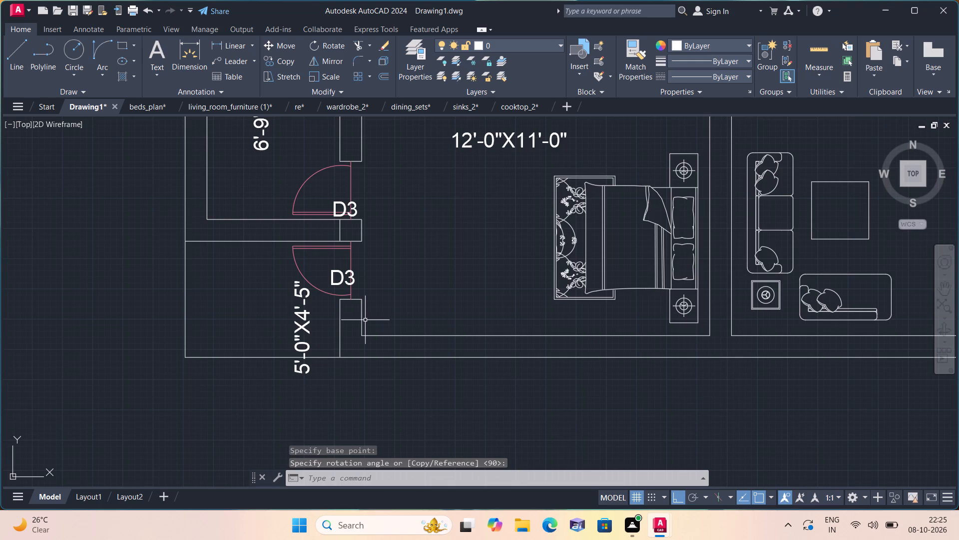
pyautogui.scroll(1, 349, 298)
pyautogui.click(339, 260)
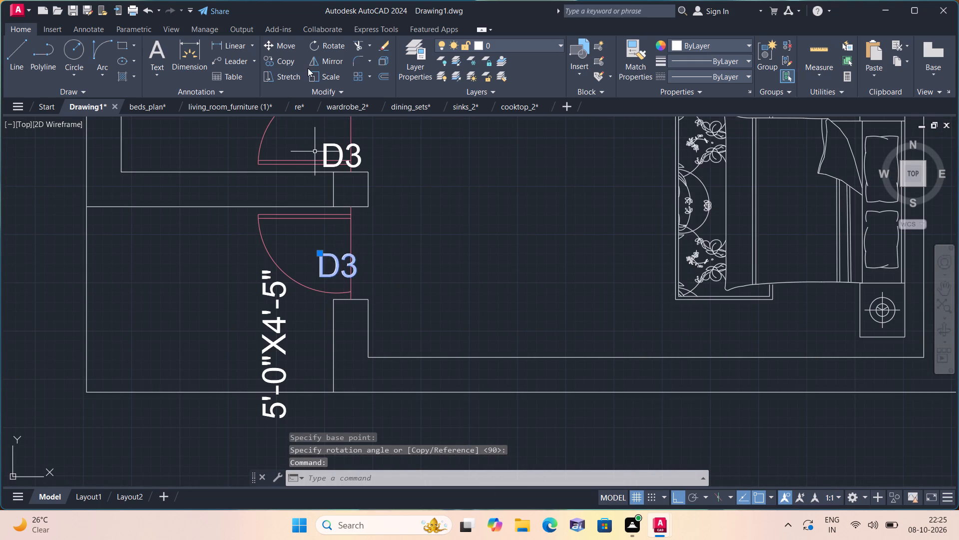
pyautogui.click(339, 48)
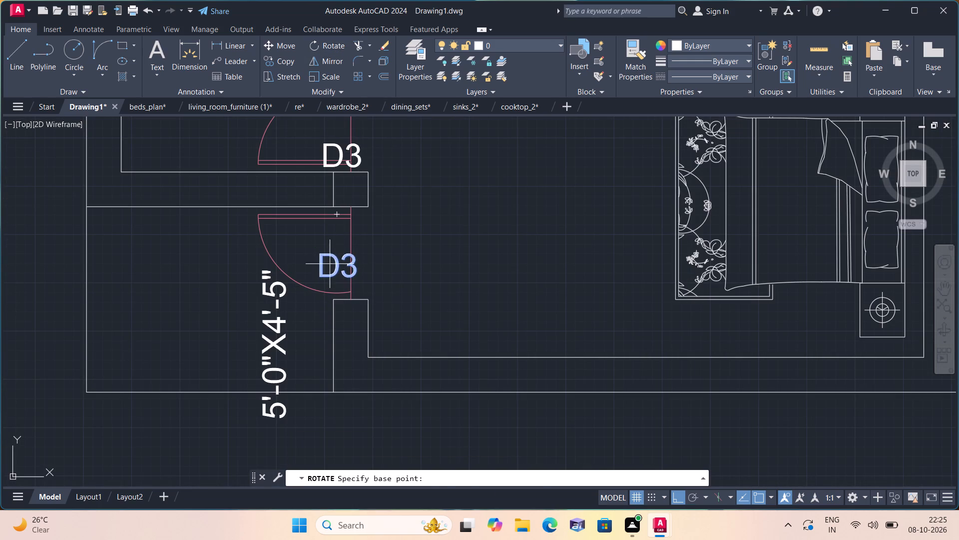
pyautogui.click(332, 259)
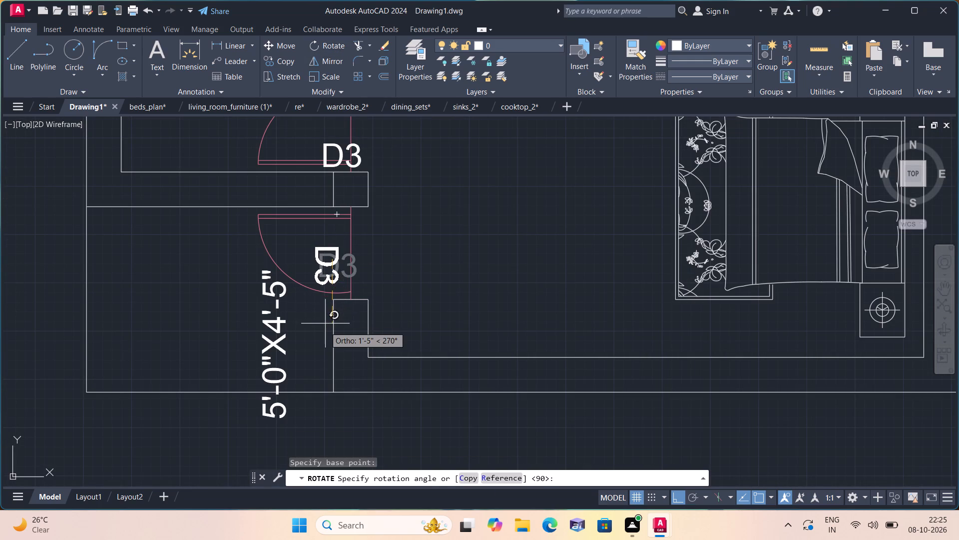
pyautogui.click(322, 332)
# Rotate the D3 label at the door of the 6'-9"X4'-7" bathroom 90° to read vertically.
pyautogui.moveTo(319, 231); pyautogui.dragTo(331, 353, button='middle')
pyautogui.scroll(1, 336, 286)
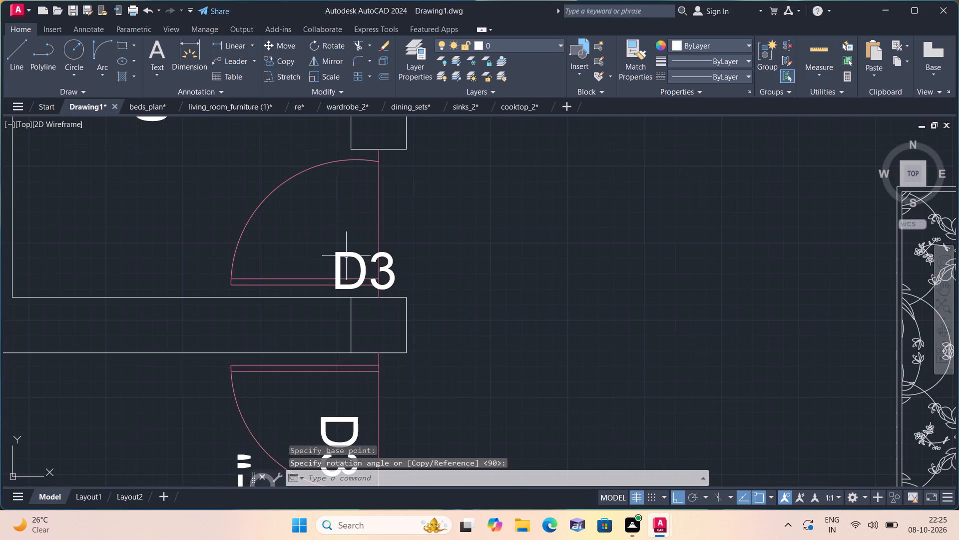
pyautogui.click(346, 256)
pyautogui.click(332, 44)
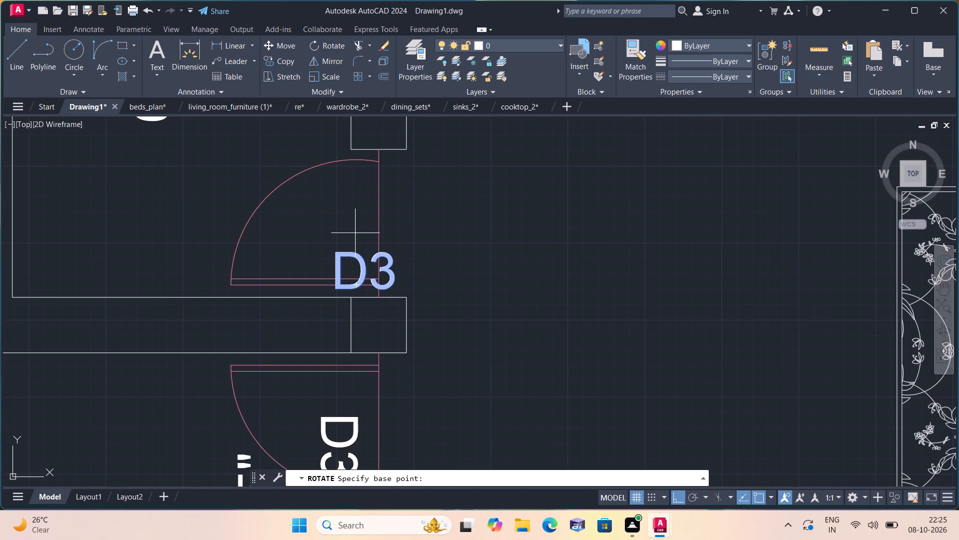
pyautogui.click(359, 252)
pyautogui.click(357, 198)
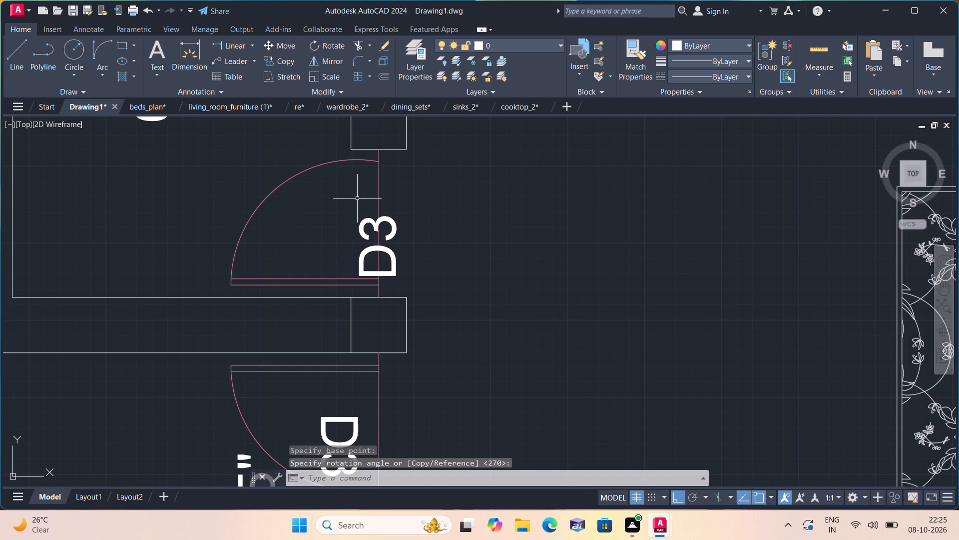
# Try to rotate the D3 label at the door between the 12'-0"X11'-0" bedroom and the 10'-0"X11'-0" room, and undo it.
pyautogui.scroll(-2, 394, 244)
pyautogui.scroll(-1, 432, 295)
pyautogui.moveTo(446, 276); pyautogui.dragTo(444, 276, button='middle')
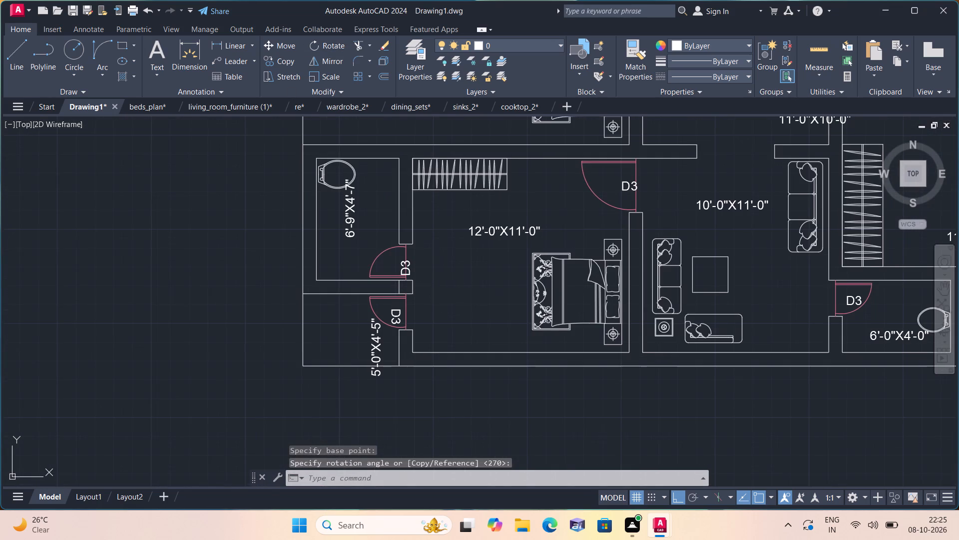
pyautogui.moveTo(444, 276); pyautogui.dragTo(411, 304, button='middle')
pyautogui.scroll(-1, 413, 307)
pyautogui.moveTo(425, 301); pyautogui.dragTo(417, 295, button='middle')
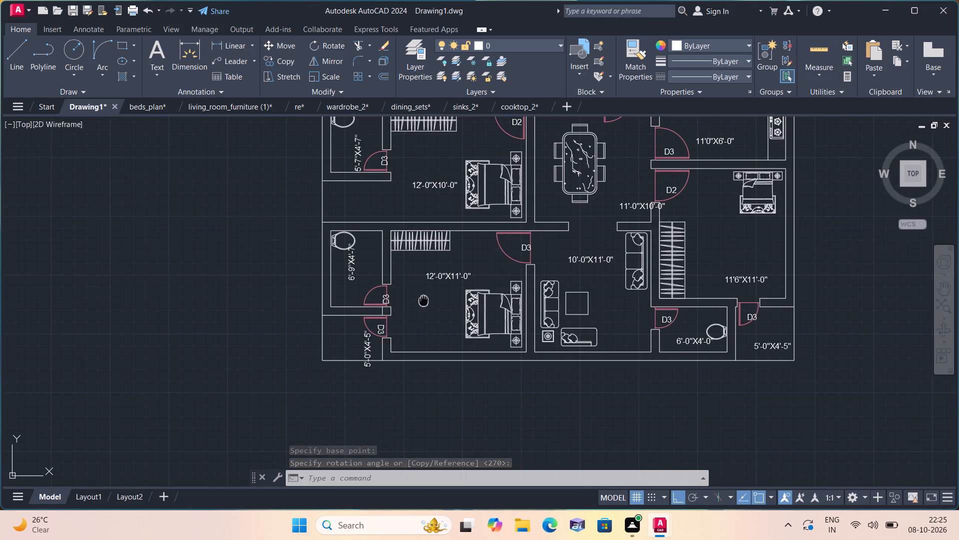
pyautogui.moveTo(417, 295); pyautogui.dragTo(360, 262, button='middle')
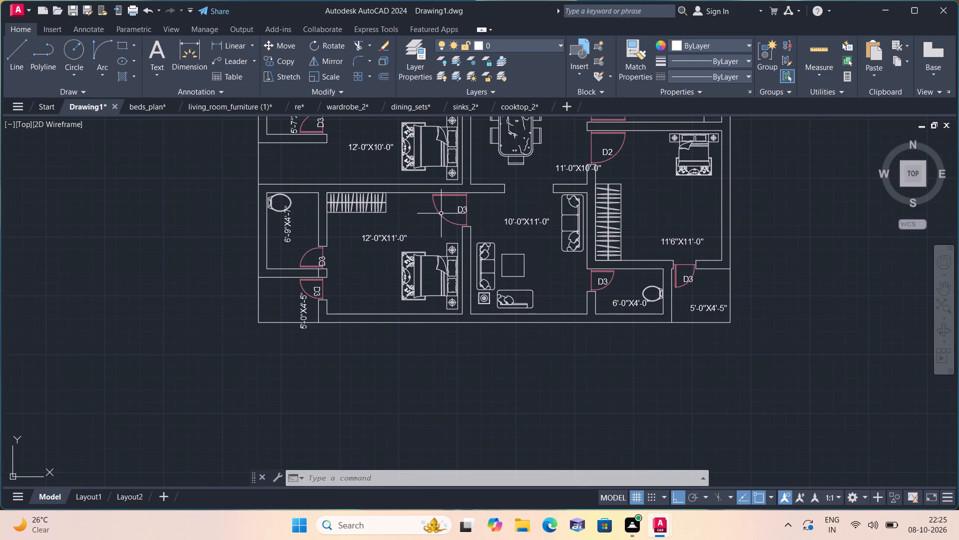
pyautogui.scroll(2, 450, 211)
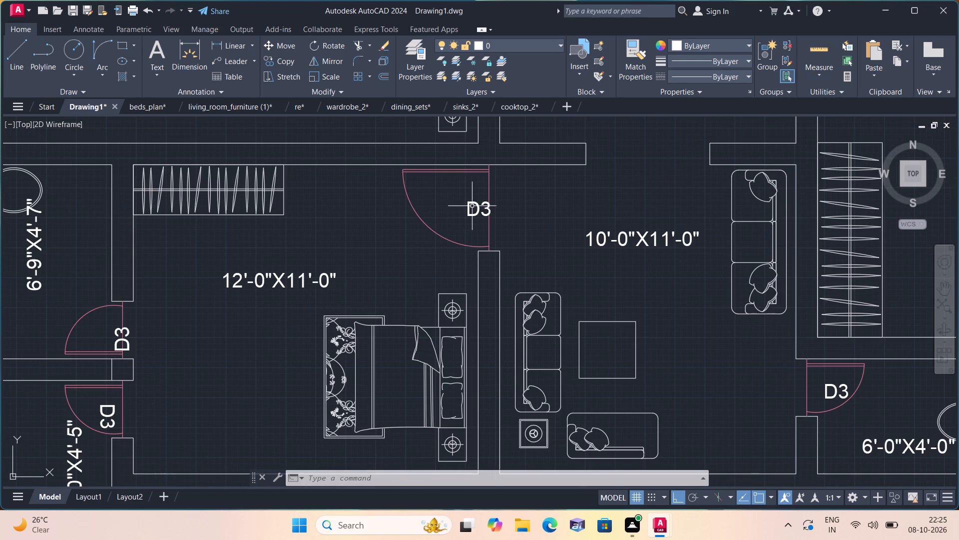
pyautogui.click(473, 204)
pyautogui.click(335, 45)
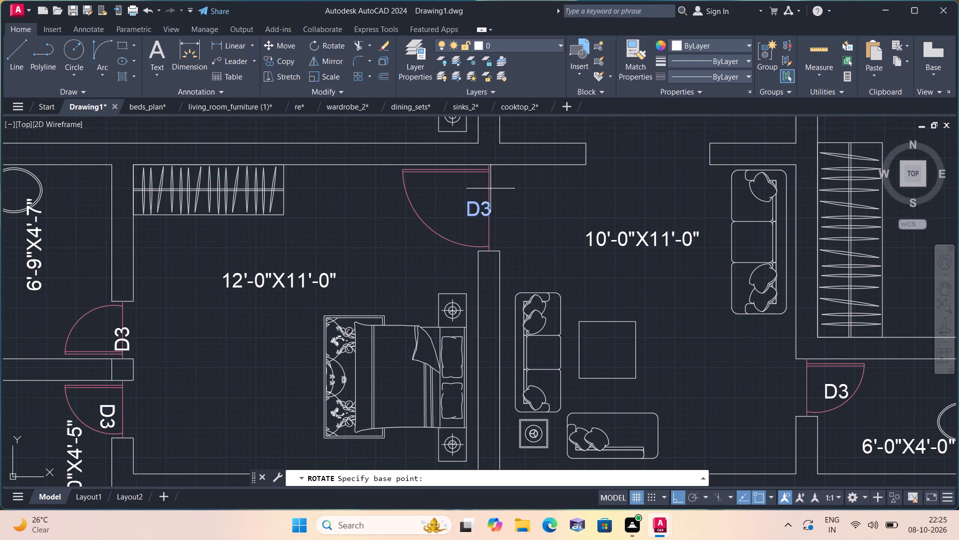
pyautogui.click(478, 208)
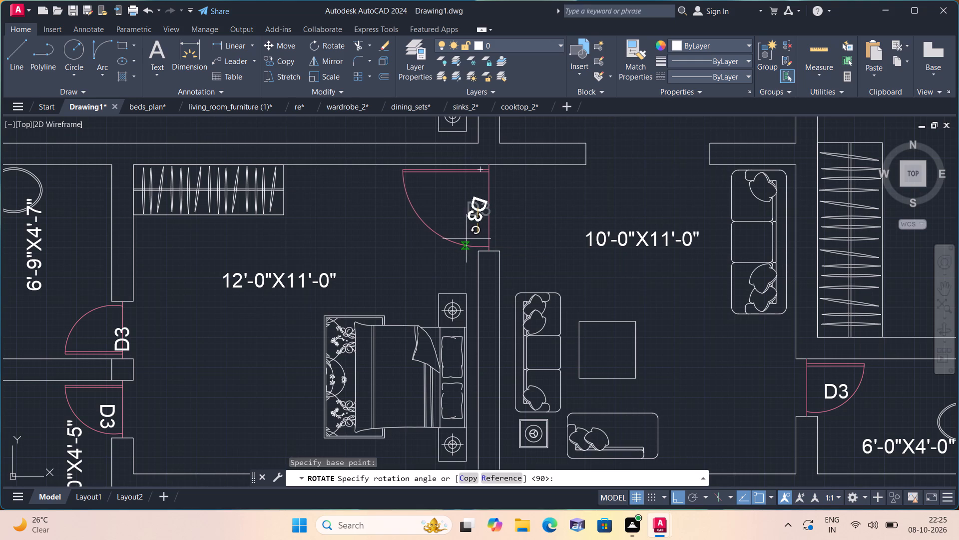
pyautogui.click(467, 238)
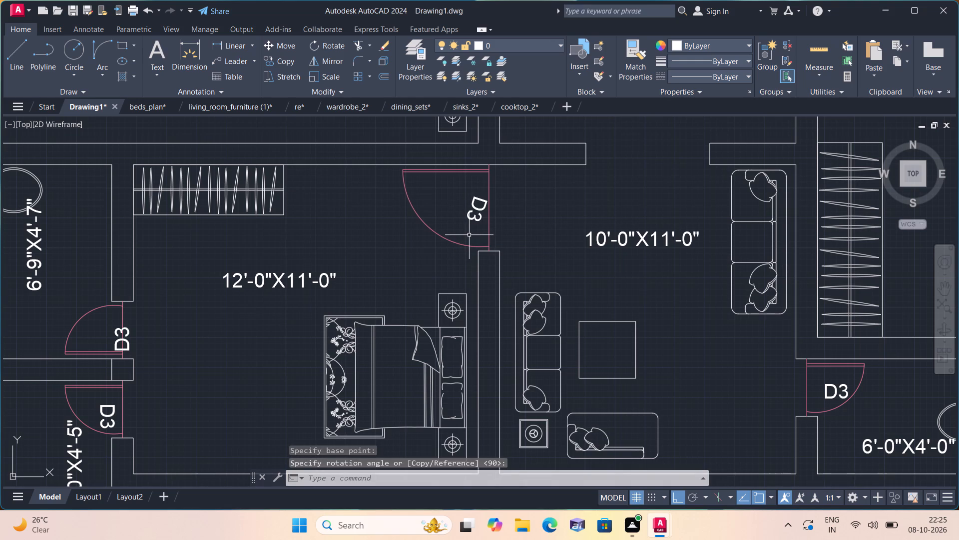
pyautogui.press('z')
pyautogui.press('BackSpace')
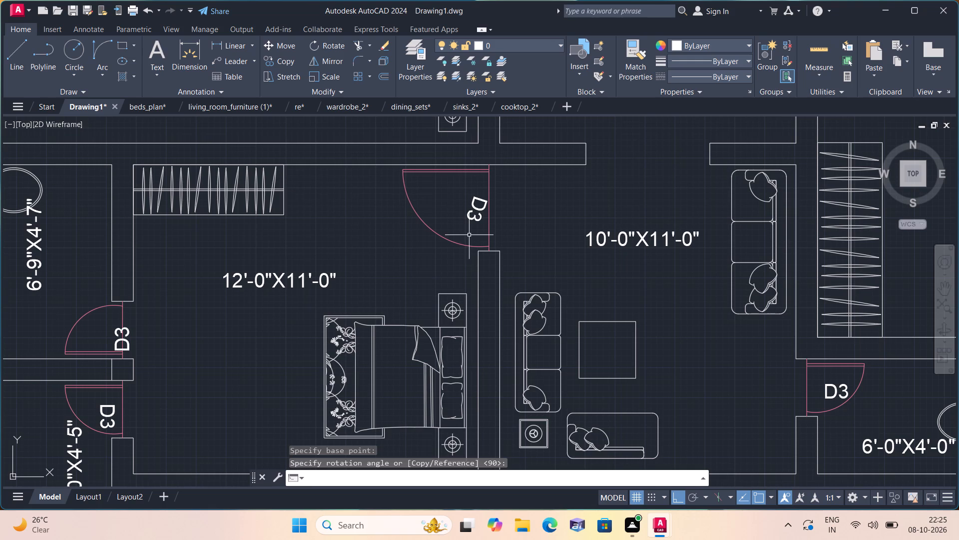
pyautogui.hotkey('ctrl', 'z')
# Rotate the D3 label at the door between the 12'-0"X11'-0" bedroom and the 10'-0"X11'-0" room by 270°.
pyautogui.scroll(1, 480, 205)
pyautogui.click(470, 201)
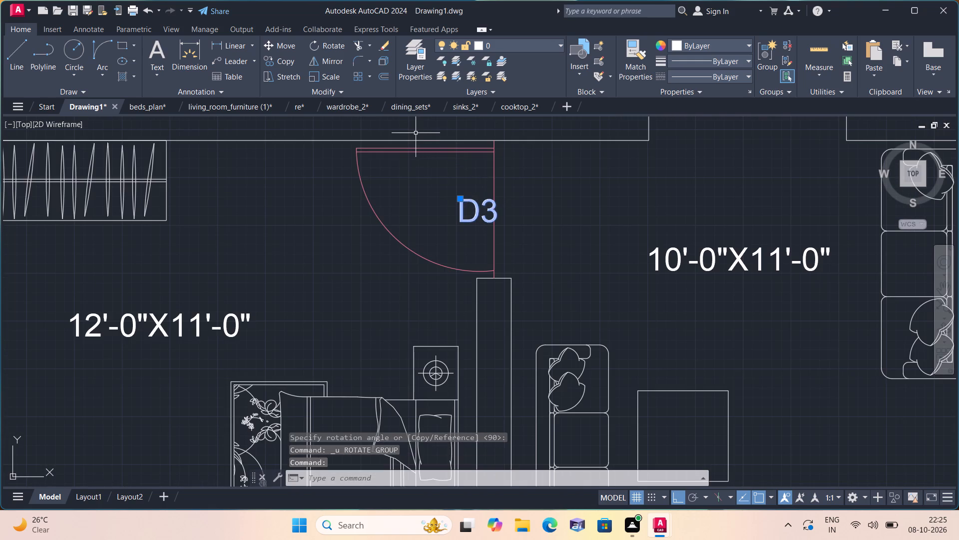
pyautogui.click(327, 42)
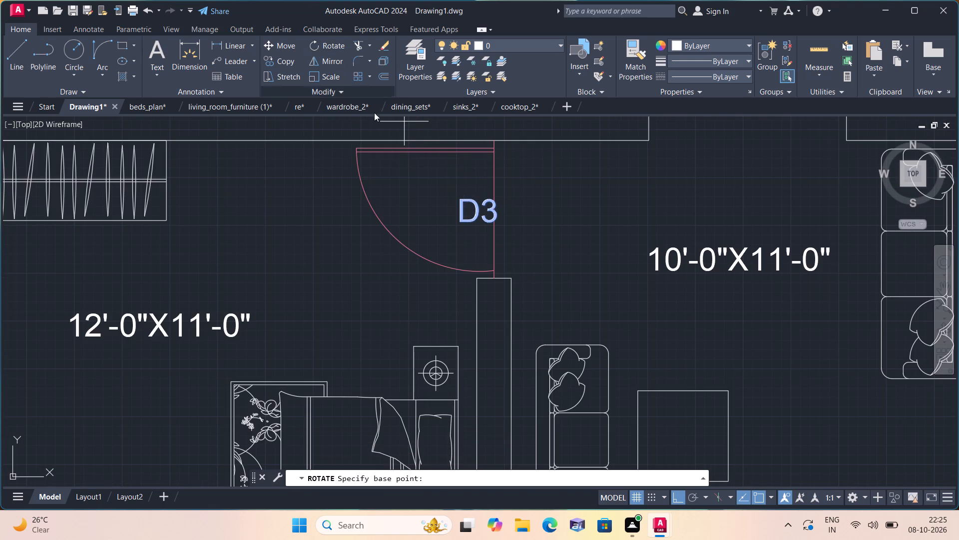
pyautogui.click(471, 199)
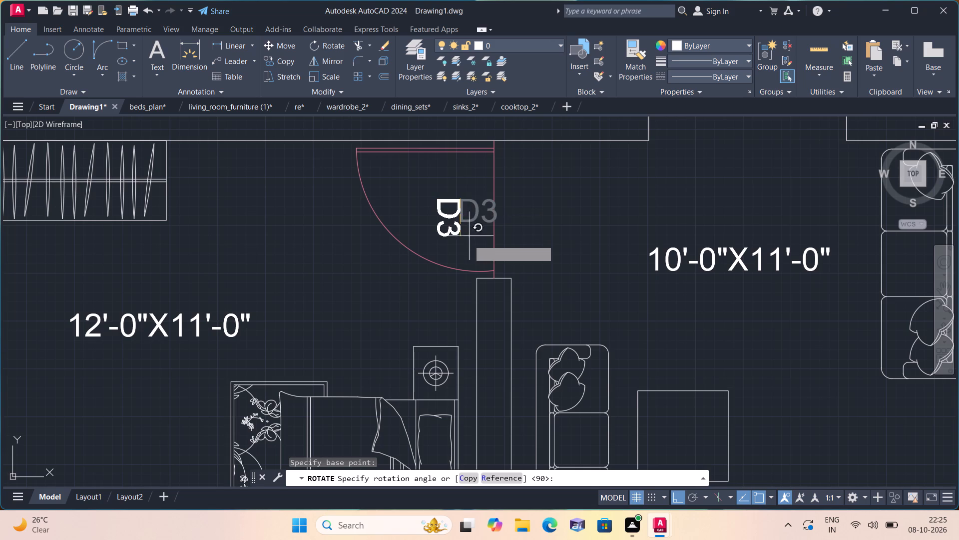
pyautogui.click(469, 242)
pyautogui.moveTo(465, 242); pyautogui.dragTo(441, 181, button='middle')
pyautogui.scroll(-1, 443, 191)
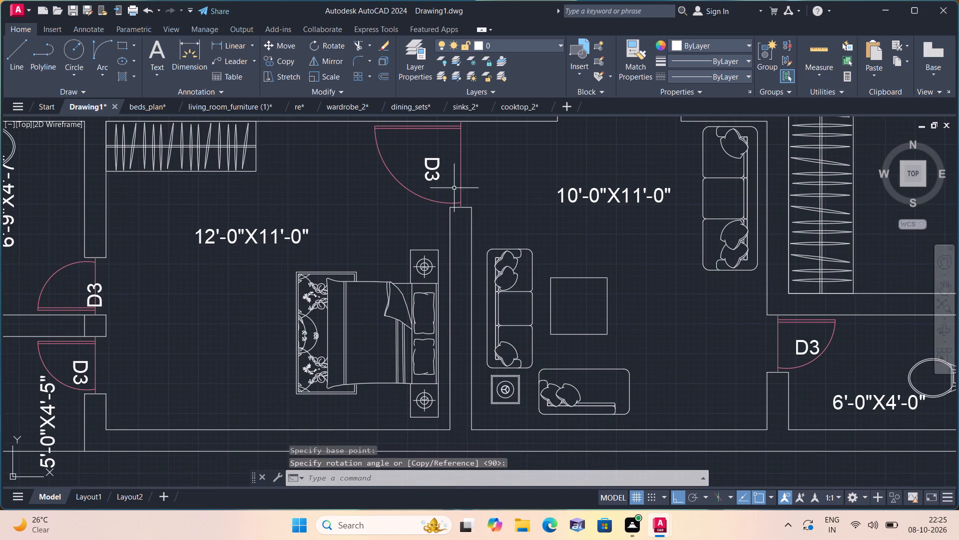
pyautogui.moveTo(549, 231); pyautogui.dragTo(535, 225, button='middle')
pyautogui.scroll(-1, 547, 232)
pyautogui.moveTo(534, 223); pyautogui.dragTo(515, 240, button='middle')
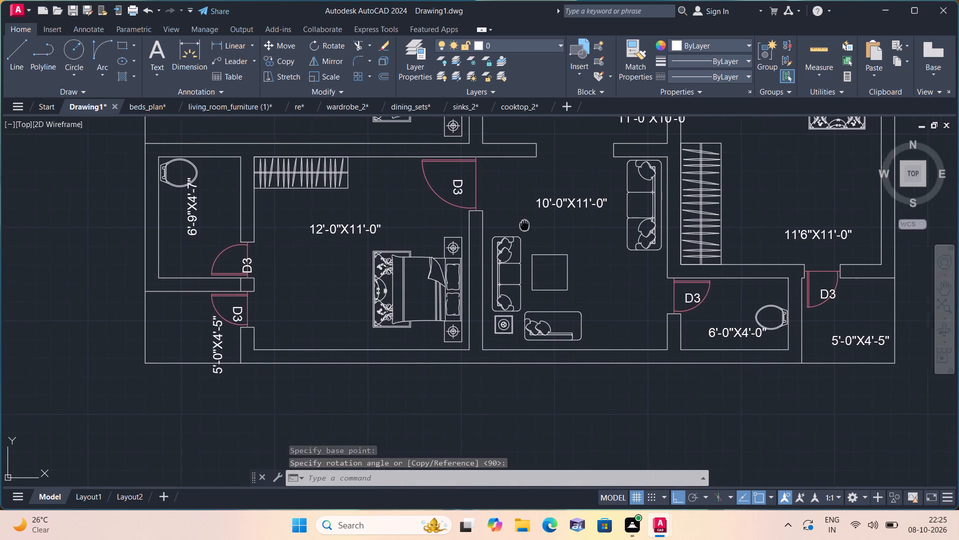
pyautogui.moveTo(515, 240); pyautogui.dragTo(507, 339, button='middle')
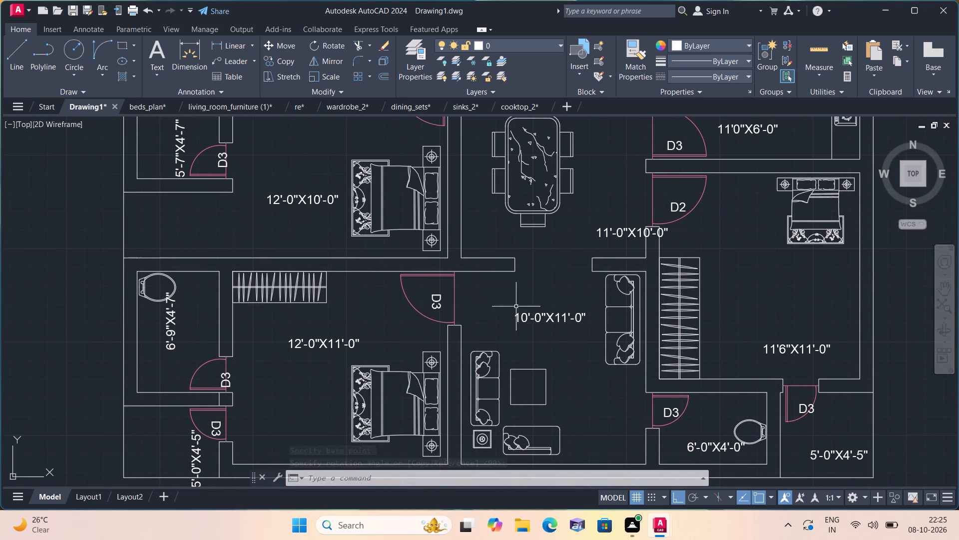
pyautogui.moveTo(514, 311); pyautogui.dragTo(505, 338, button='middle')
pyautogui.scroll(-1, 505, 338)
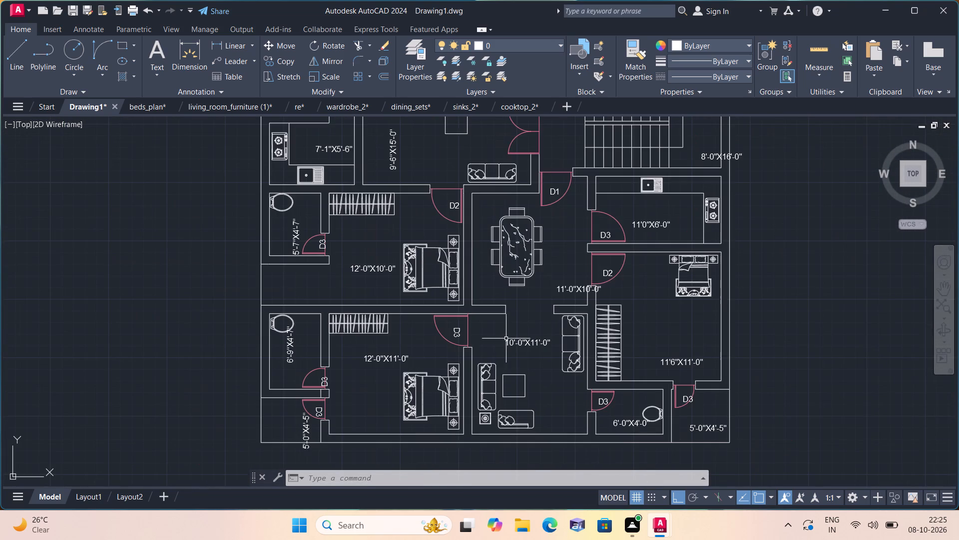
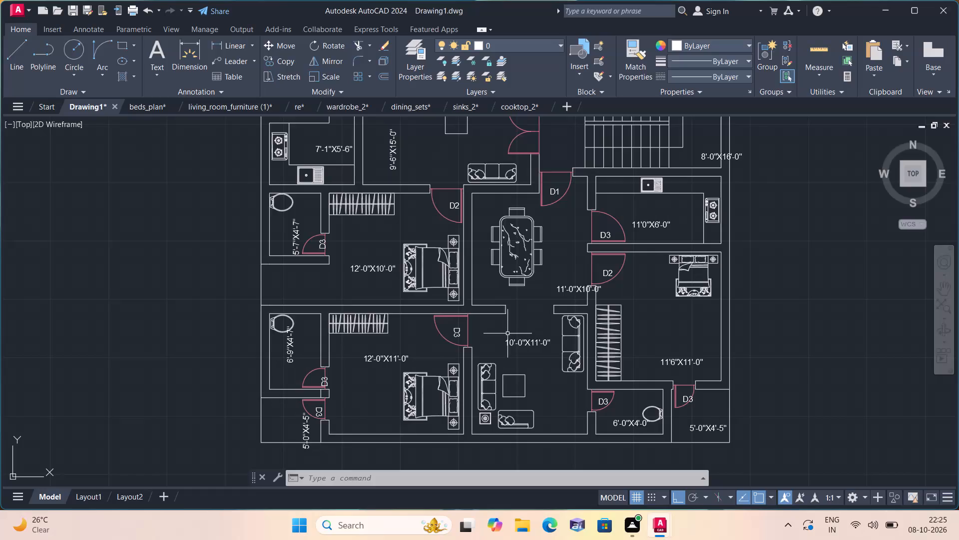
# Rotate the D2 door label of the 12'-0"X10'-0" bedroom by 180°.
pyautogui.scroll(2, 455, 222)
pyautogui.click(450, 171)
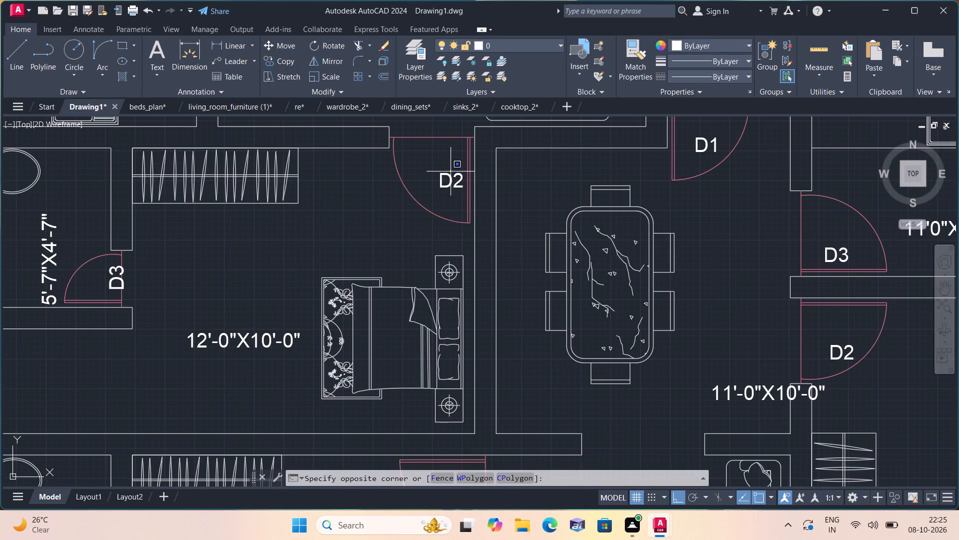
pyautogui.click(448, 175)
pyautogui.click(327, 45)
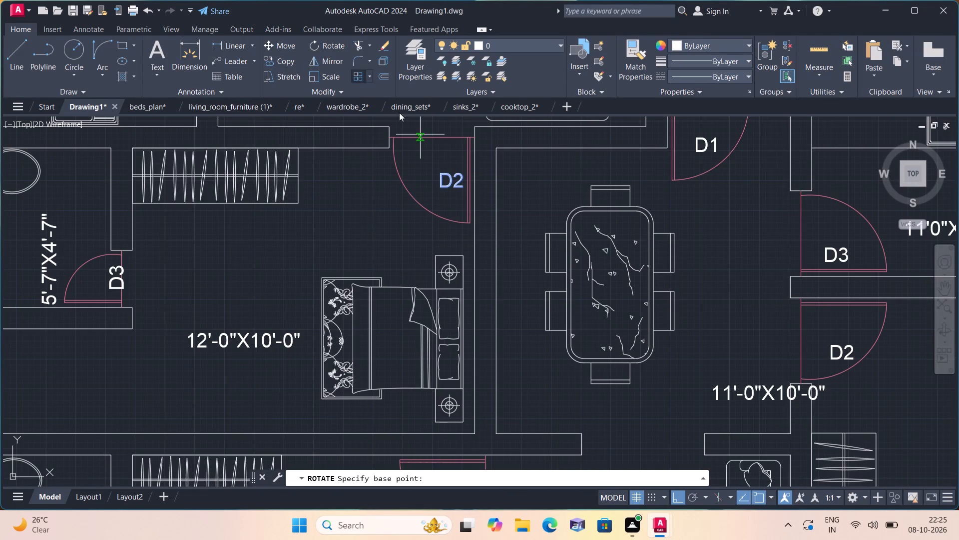
pyautogui.click(446, 179)
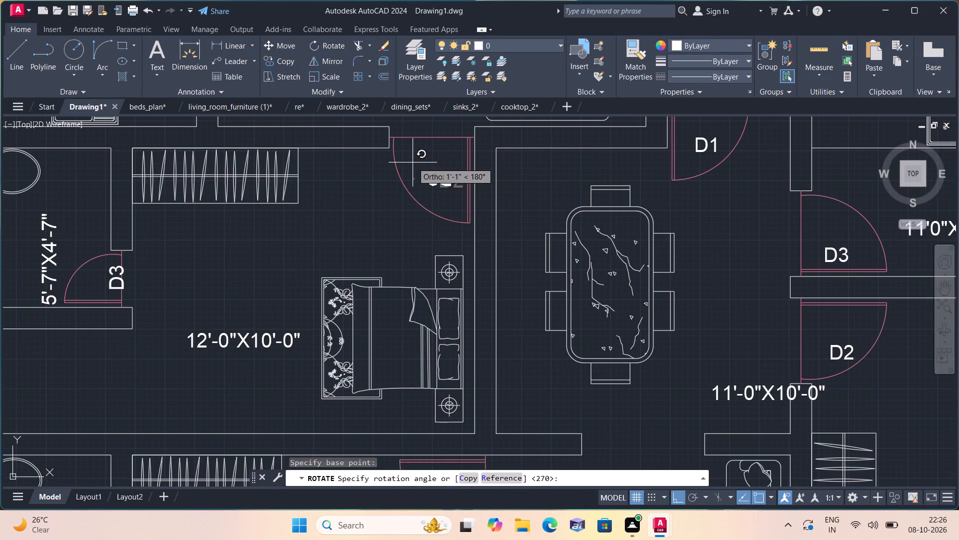
pyautogui.click(413, 162)
# Rotate the D3 door label of the 11'0"X6'-0" kitchen by about 94° so it reads vertically upward.
pyautogui.moveTo(479, 284); pyautogui.dragTo(456, 249, button='middle')
pyautogui.scroll(-1, 456, 249)
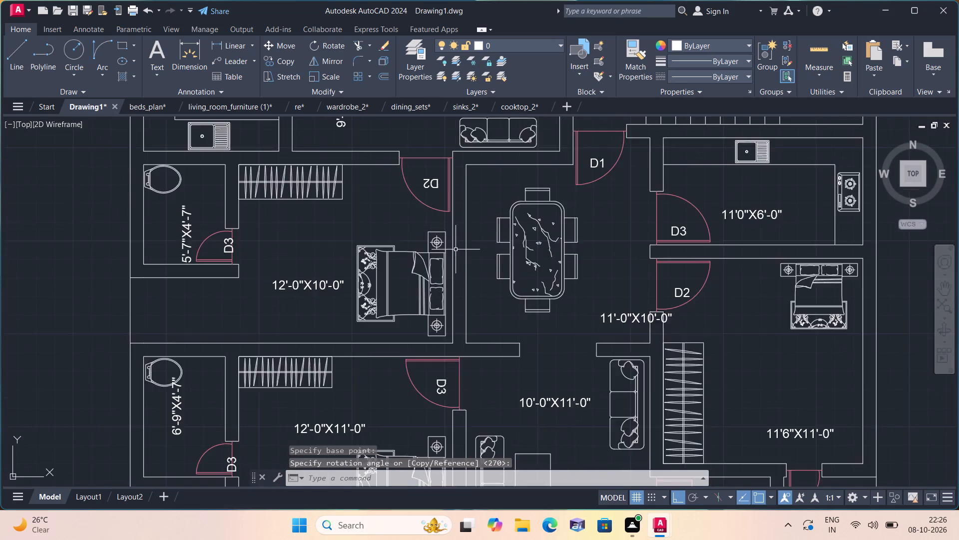
pyautogui.scroll(-1, 456, 249)
pyautogui.moveTo(472, 267); pyautogui.dragTo(462, 333, button='middle')
pyautogui.moveTo(462, 333); pyautogui.dragTo(434, 284, button='middle')
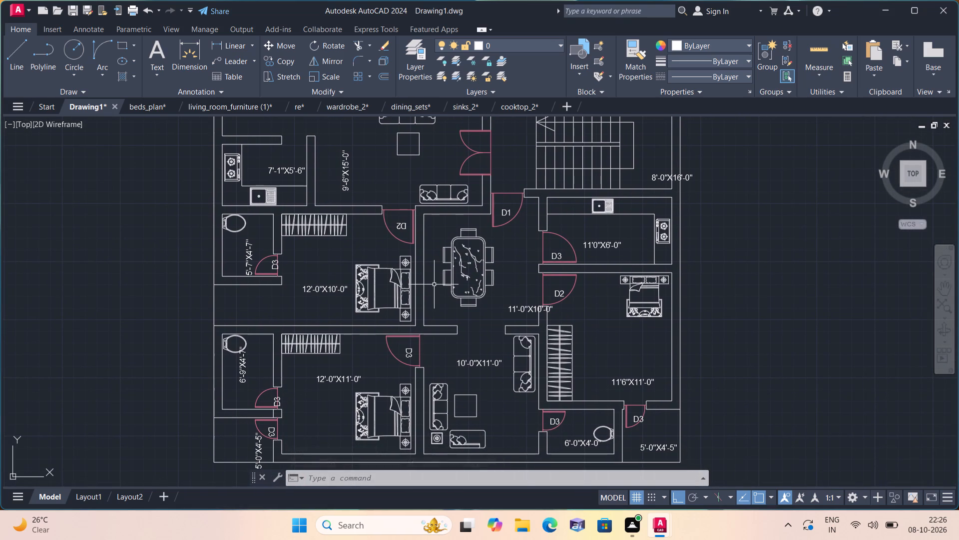
pyautogui.scroll(2, 532, 248)
pyautogui.click(596, 263)
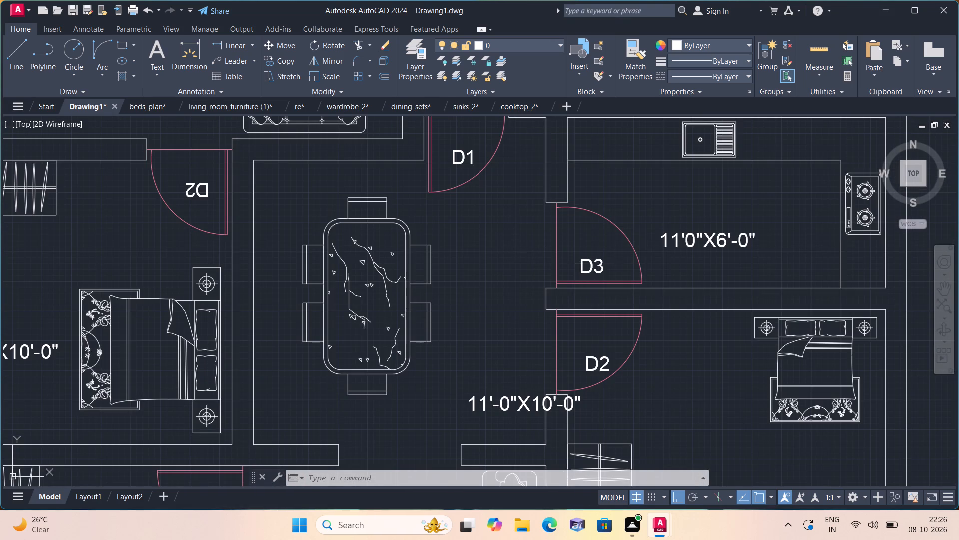
pyautogui.click(322, 41)
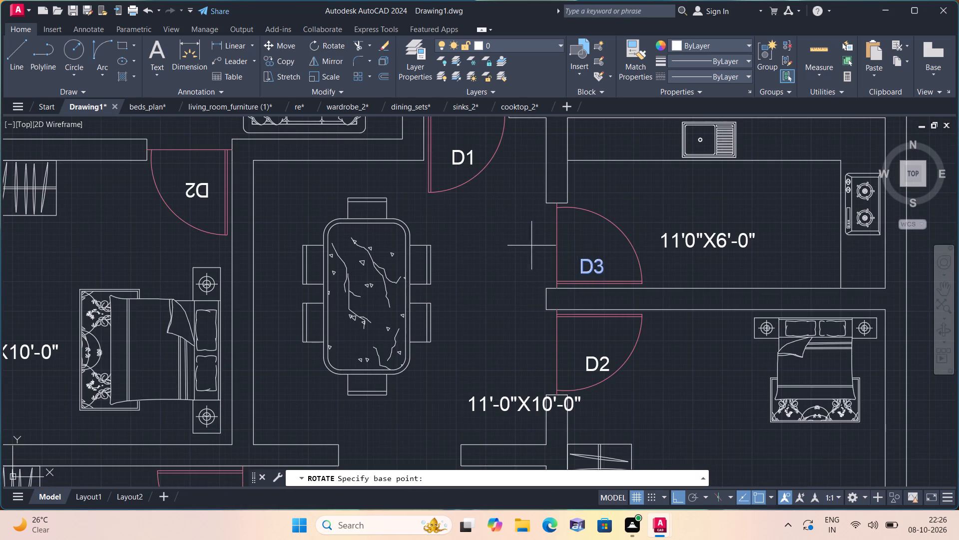
pyautogui.click(587, 270)
pyautogui.click(582, 212)
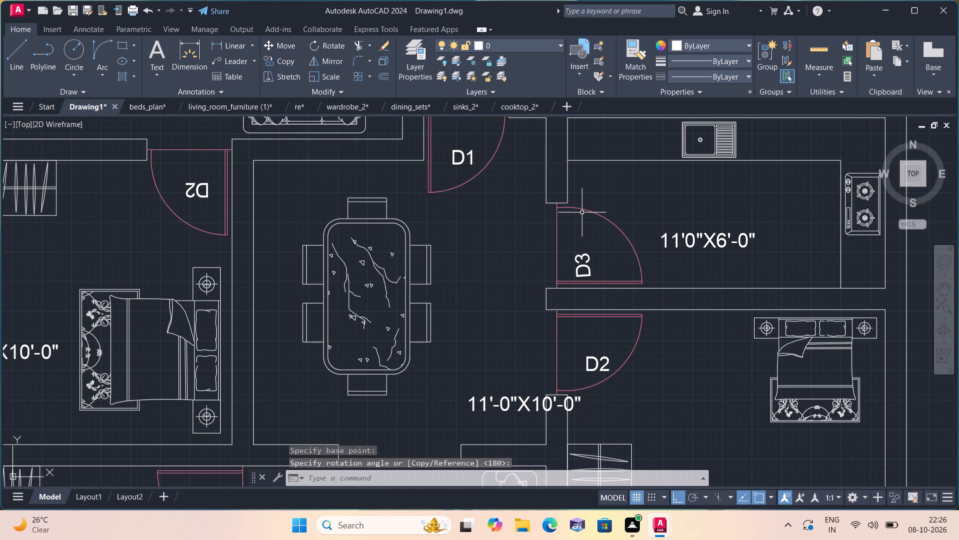
# Rotate the D2 door label of the 11'6"X11'-0" bedroom by 270° so it reads vertically downward.
pyautogui.moveTo(653, 315); pyautogui.dragTo(622, 223, button='middle')
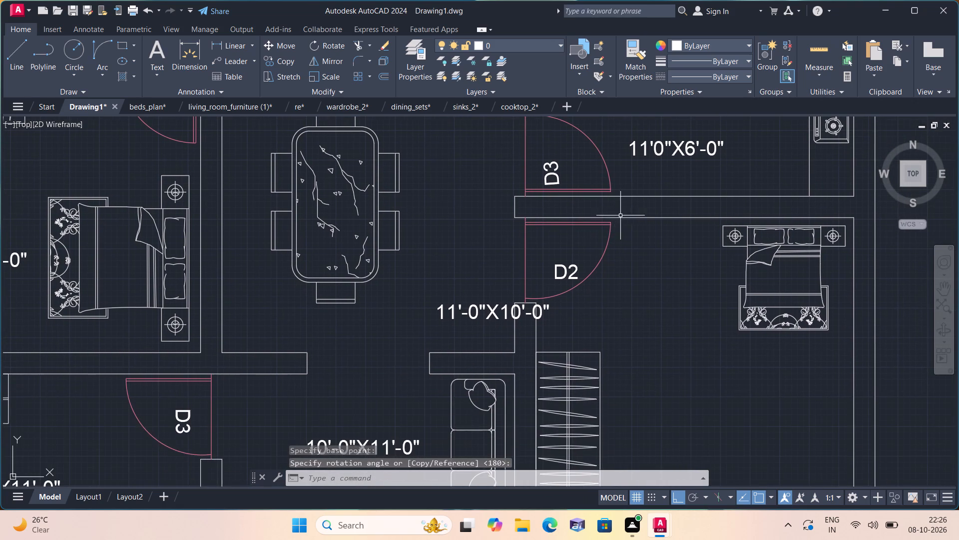
pyautogui.moveTo(671, 334); pyautogui.dragTo(649, 267, button='middle')
pyautogui.scroll(-1, 666, 326)
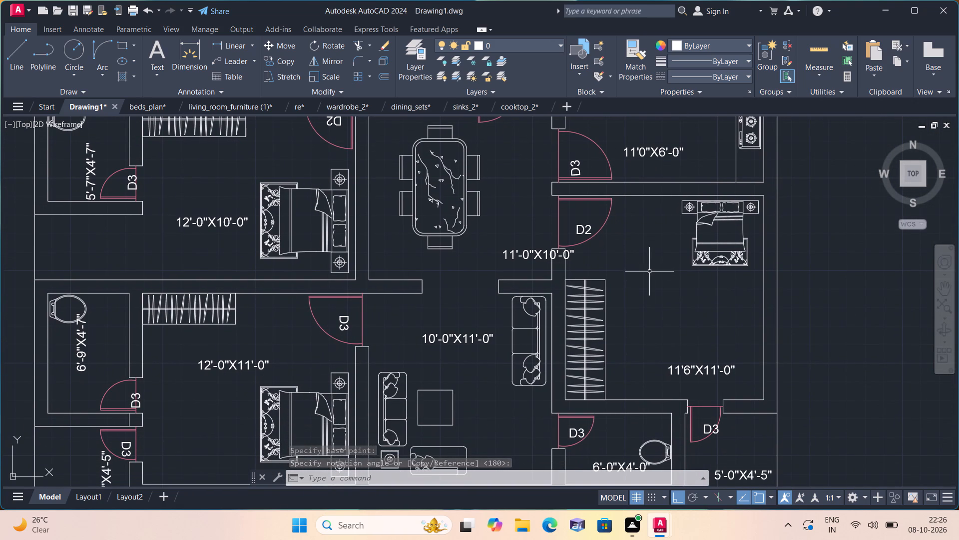
pyautogui.scroll(1, 595, 224)
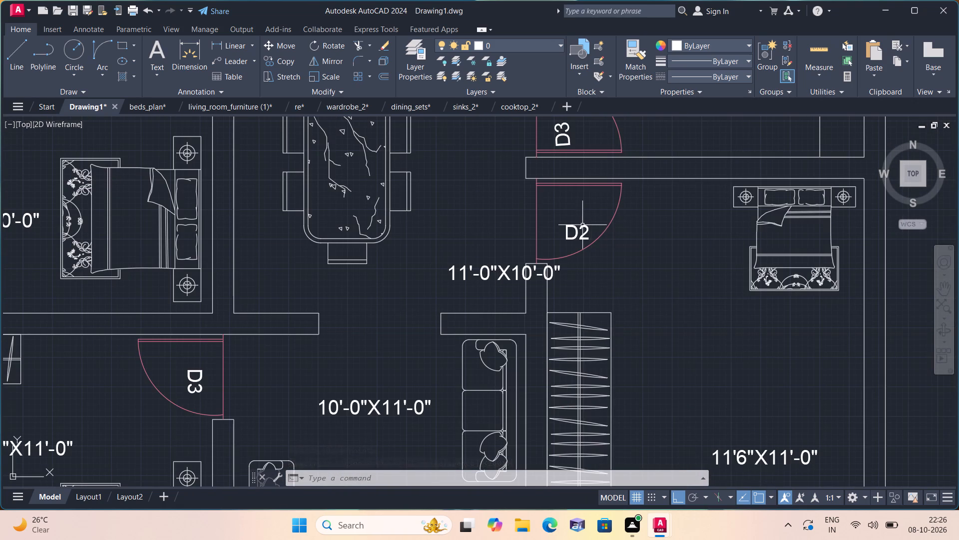
pyautogui.click(581, 225)
pyautogui.click(323, 44)
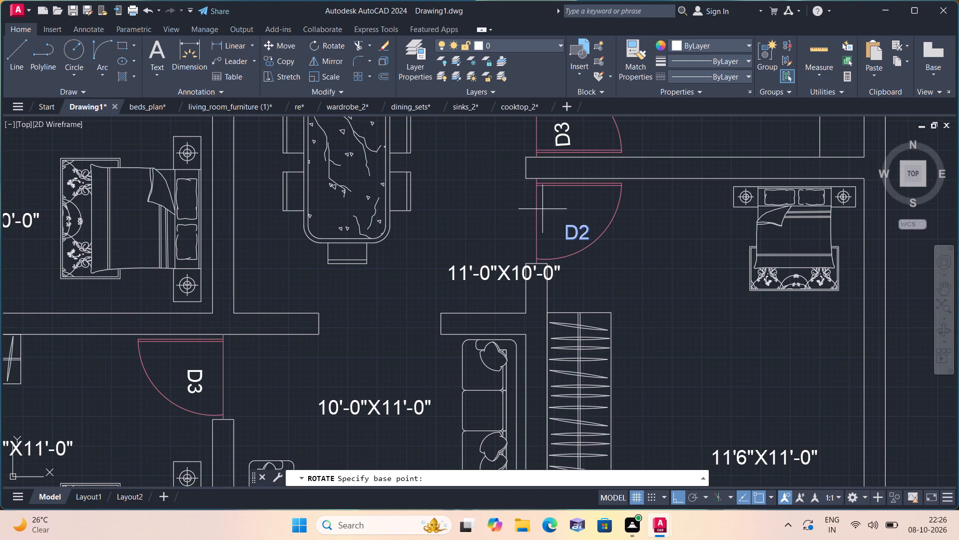
pyautogui.click(572, 231)
pyautogui.click(573, 257)
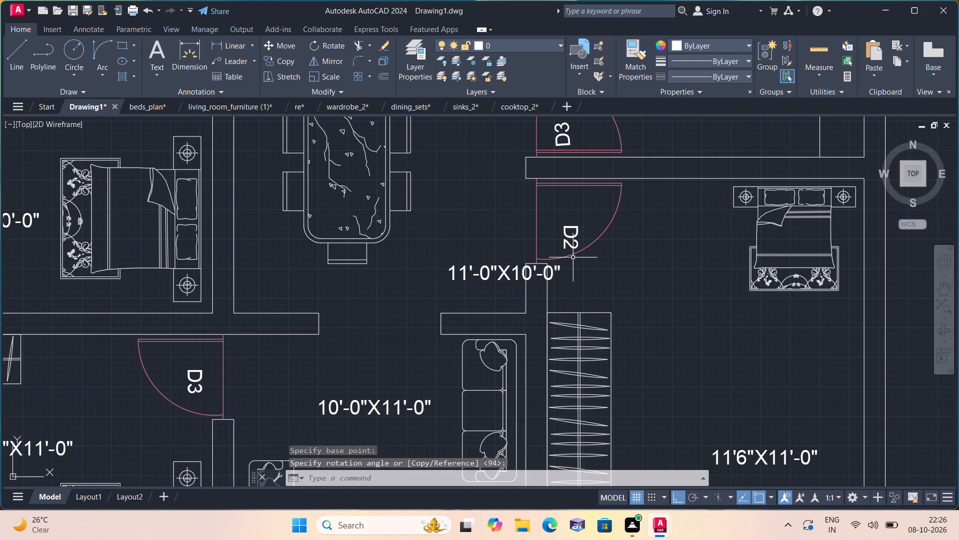
# Rotate the 11'6"X11'-0" room size text by 90° so it reads vertically upward.
pyautogui.moveTo(598, 284); pyautogui.dragTo(559, 205, button='middle')
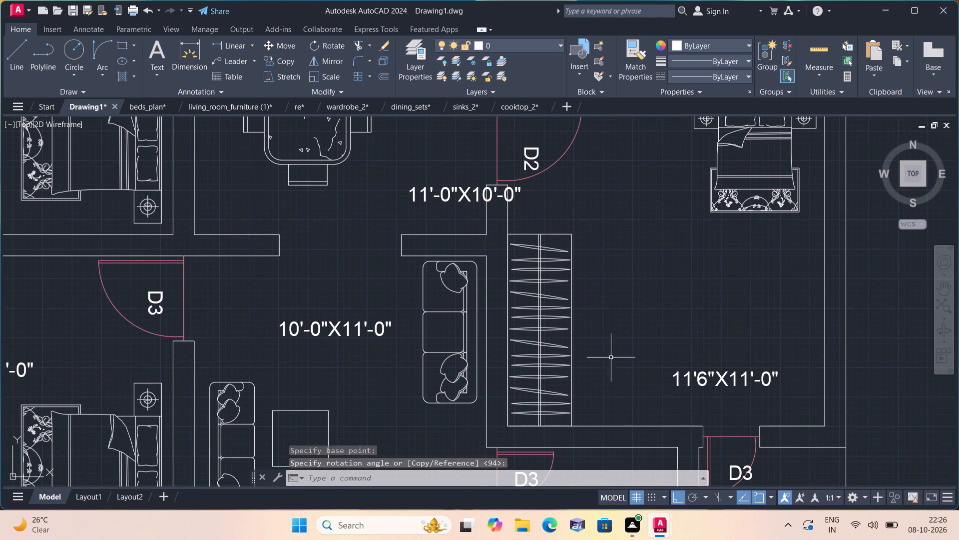
pyautogui.moveTo(620, 368); pyautogui.dragTo(591, 302, button='middle')
pyautogui.click(676, 307)
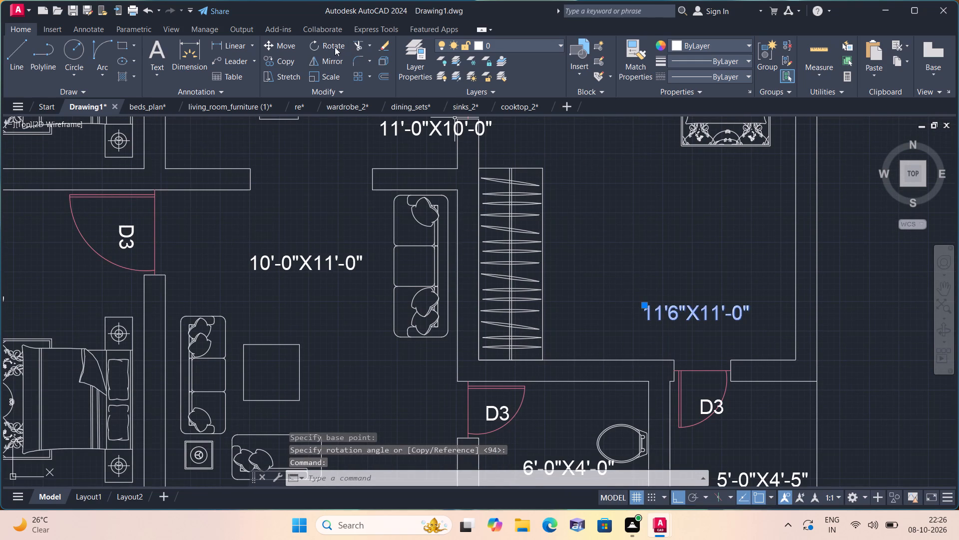
pyautogui.click(331, 44)
pyautogui.click(671, 322)
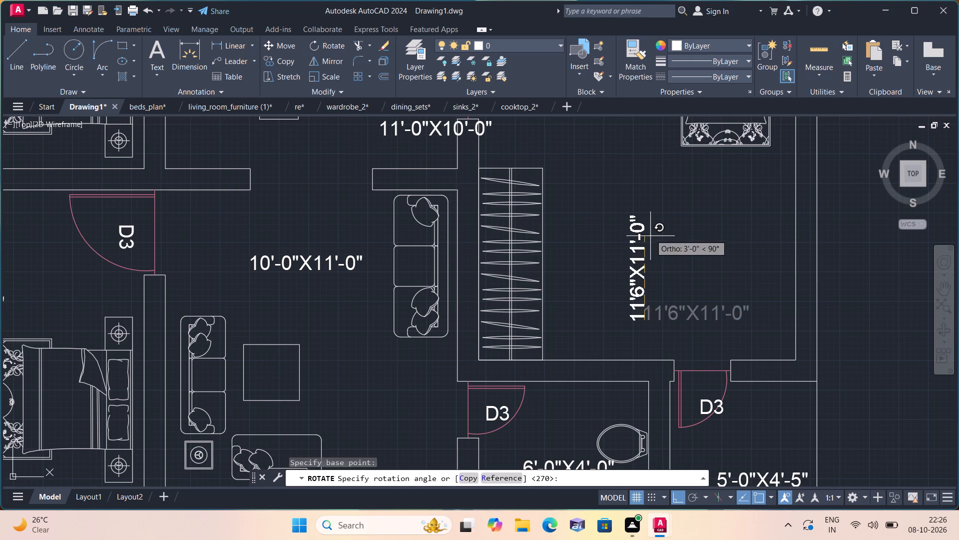
pyautogui.click(650, 234)
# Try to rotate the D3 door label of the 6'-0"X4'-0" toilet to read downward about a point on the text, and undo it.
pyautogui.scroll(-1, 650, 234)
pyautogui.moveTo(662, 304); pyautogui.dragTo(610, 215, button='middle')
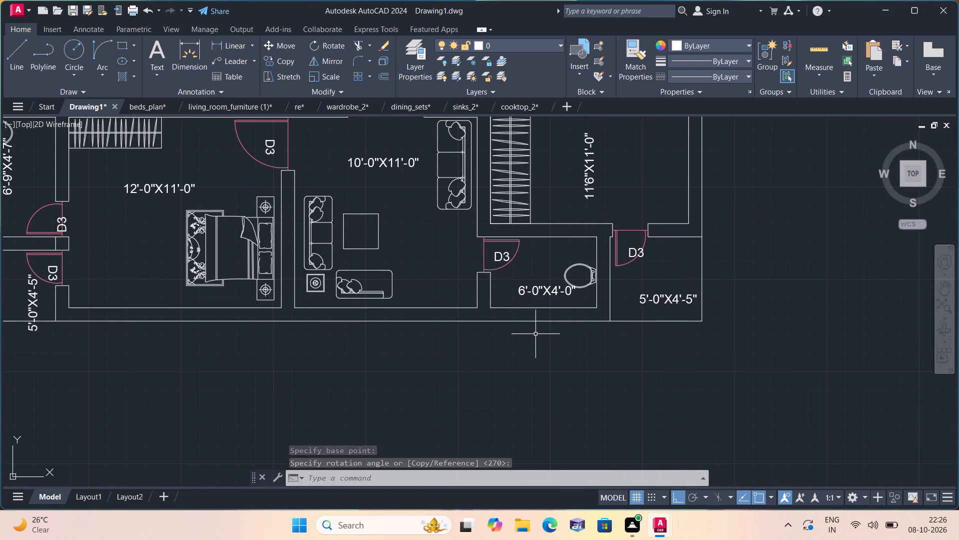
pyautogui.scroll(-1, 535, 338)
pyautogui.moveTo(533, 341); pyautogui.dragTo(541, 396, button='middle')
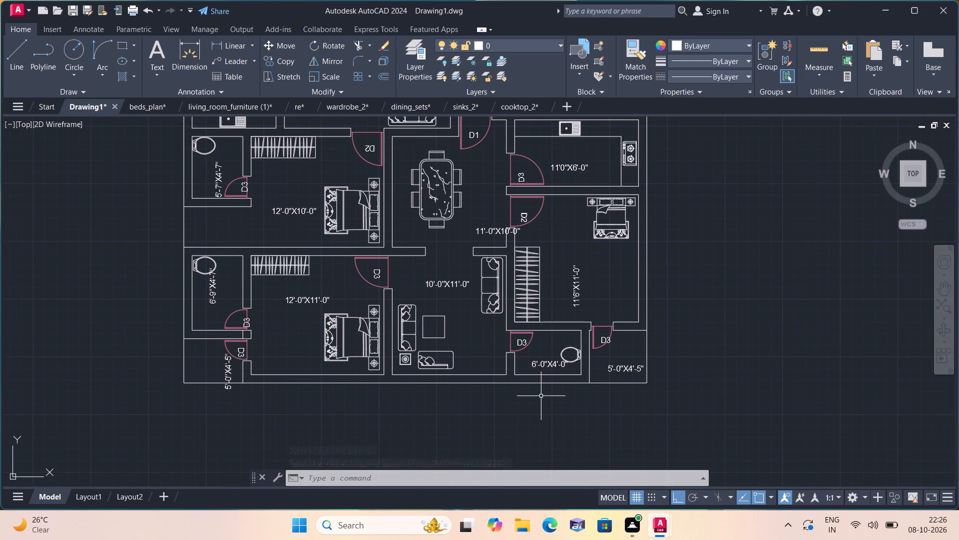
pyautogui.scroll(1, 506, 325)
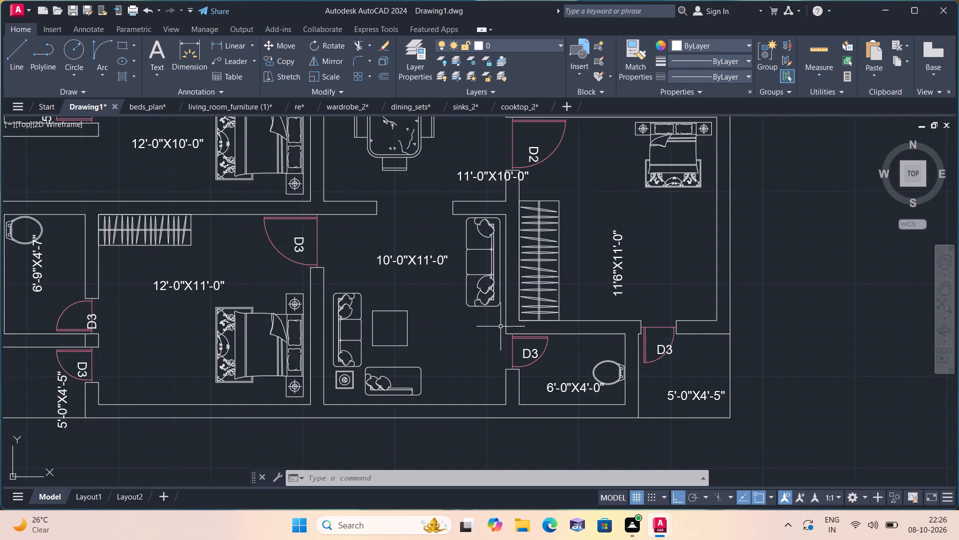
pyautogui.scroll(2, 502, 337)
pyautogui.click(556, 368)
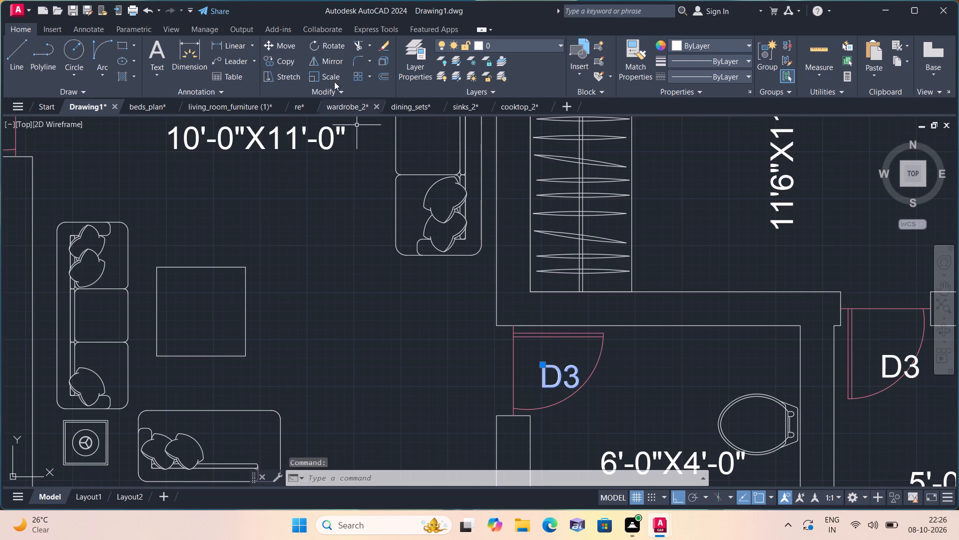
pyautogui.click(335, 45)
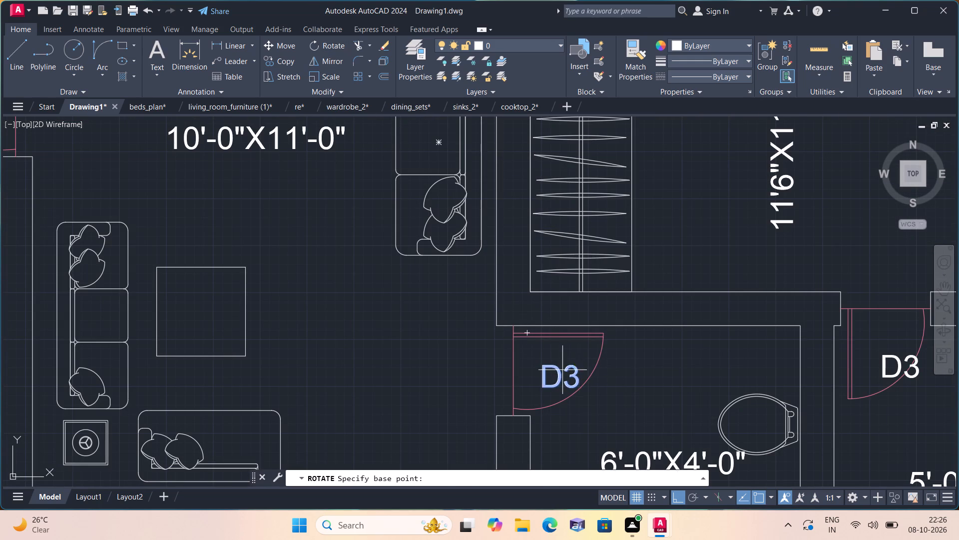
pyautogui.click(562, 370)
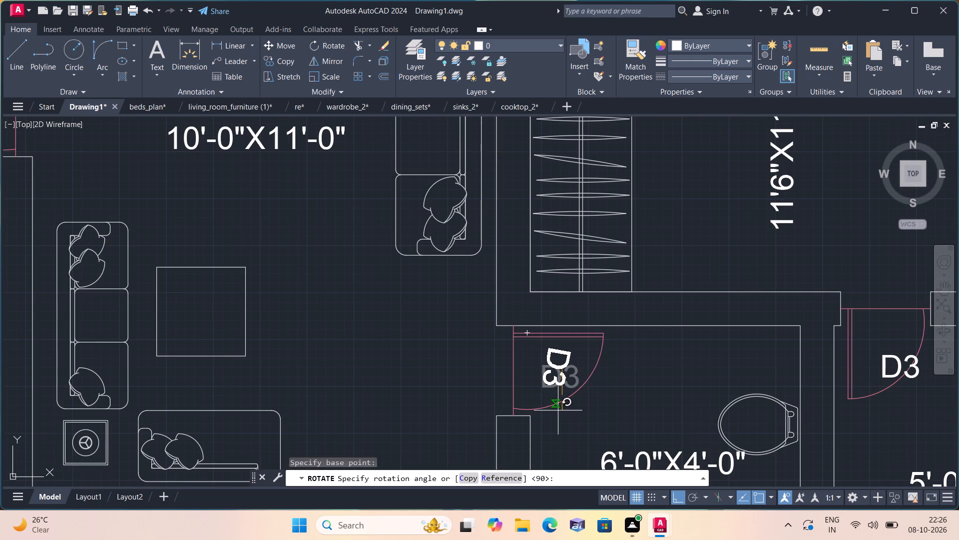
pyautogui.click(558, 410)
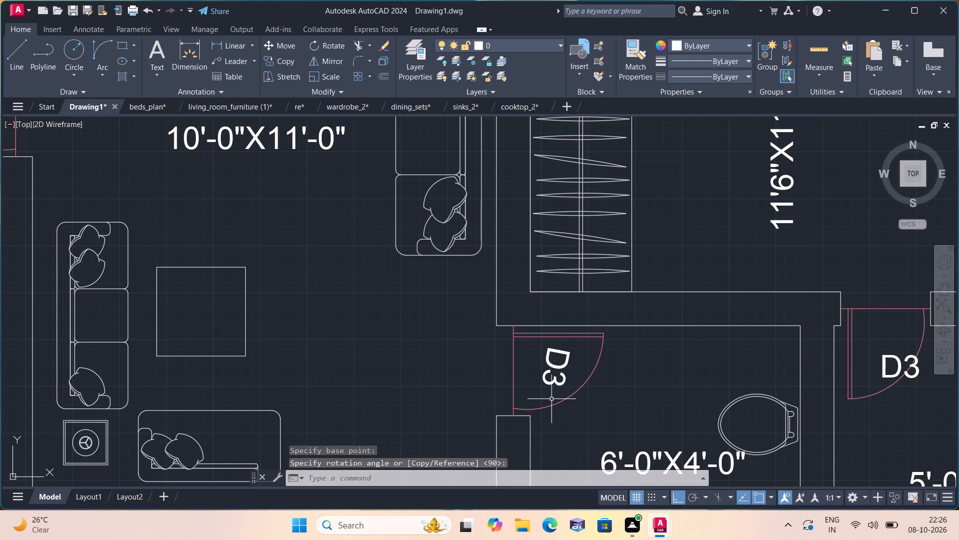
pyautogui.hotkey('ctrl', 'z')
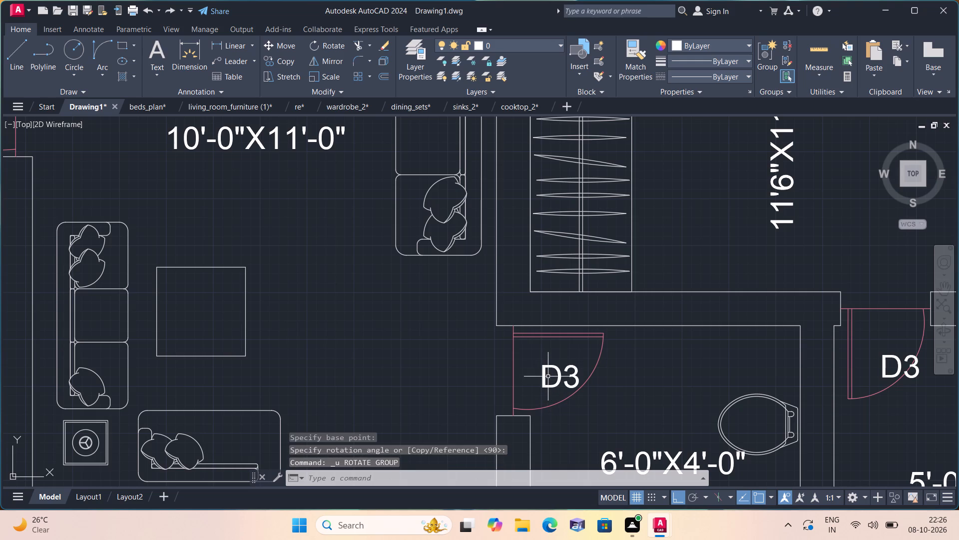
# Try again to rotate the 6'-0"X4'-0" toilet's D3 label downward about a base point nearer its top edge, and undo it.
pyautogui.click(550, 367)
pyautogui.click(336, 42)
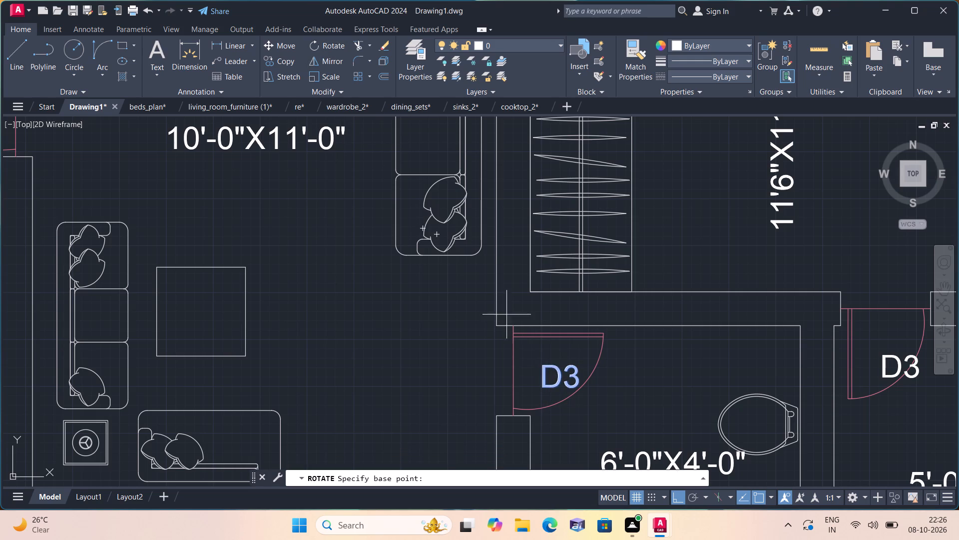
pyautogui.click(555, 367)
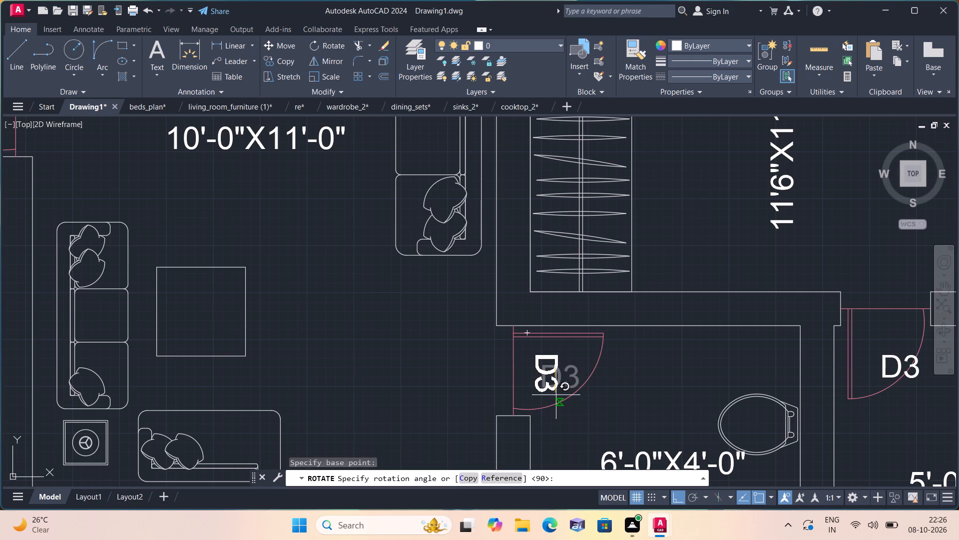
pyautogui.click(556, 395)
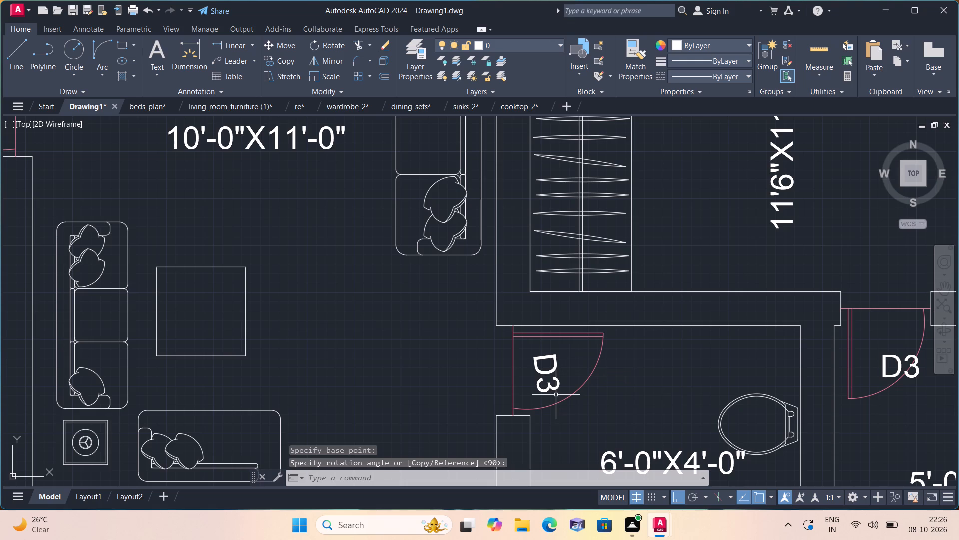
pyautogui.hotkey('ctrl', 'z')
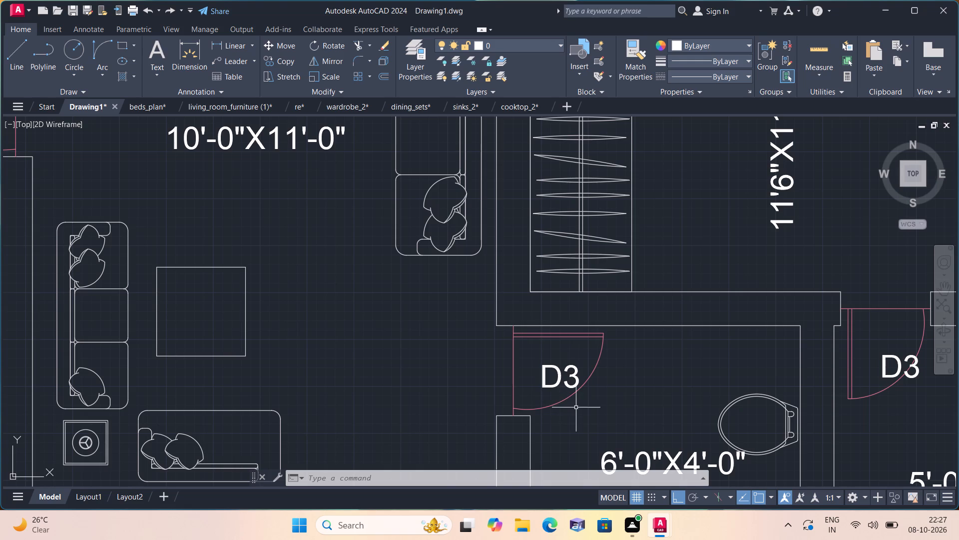
# Rotate the 6'-0"X4'-0" toilet's D3 door label a quarter turn clockwise about its top-left corner so it reads vertically downward.
pyautogui.click(557, 368)
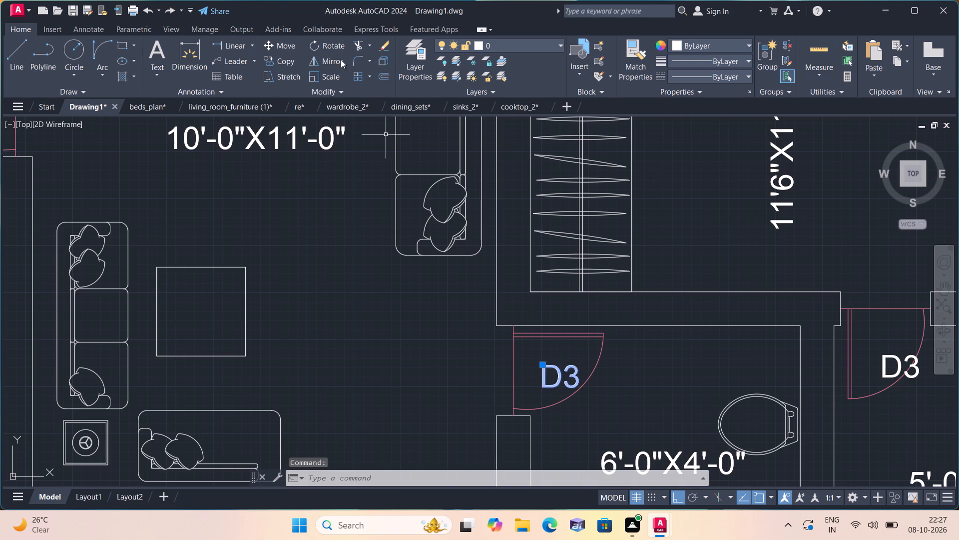
pyautogui.click(323, 41)
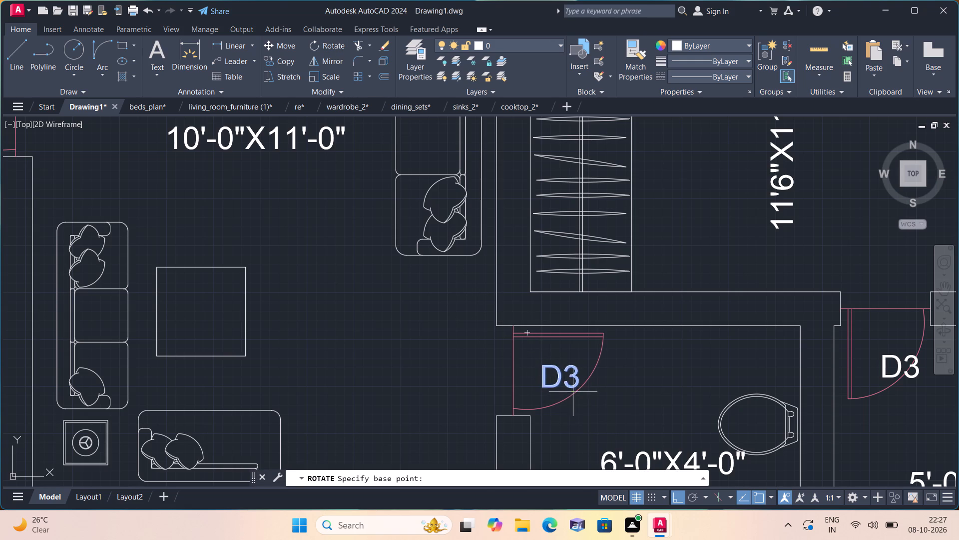
pyautogui.click(545, 368)
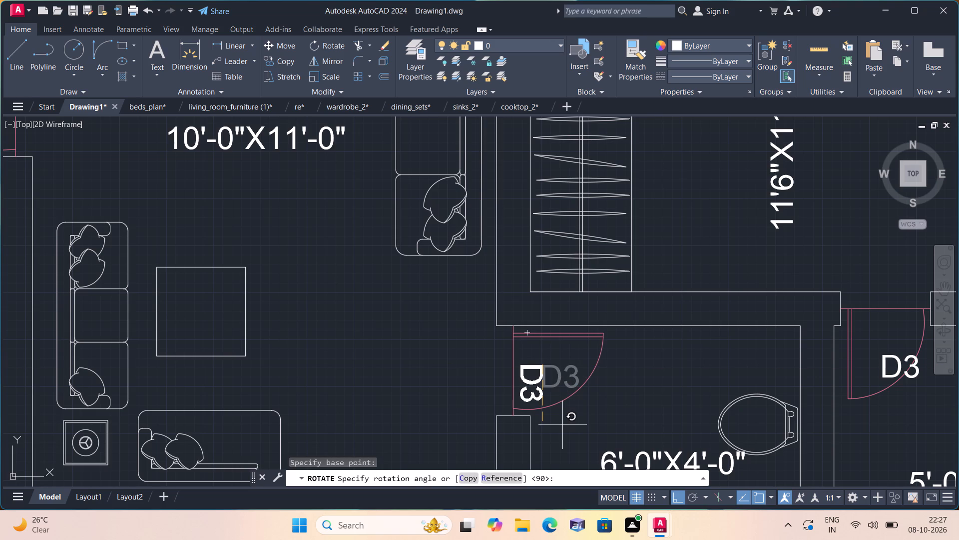
pyautogui.click(562, 425)
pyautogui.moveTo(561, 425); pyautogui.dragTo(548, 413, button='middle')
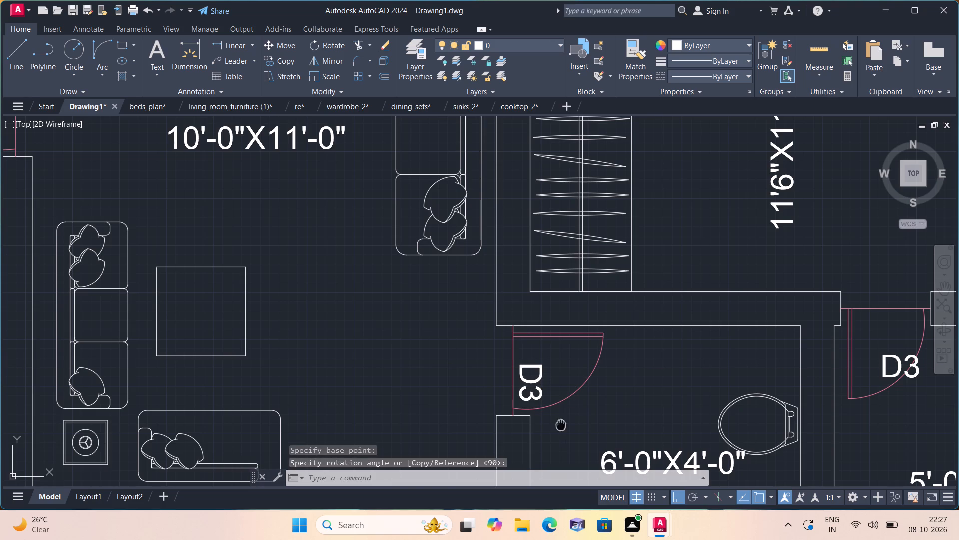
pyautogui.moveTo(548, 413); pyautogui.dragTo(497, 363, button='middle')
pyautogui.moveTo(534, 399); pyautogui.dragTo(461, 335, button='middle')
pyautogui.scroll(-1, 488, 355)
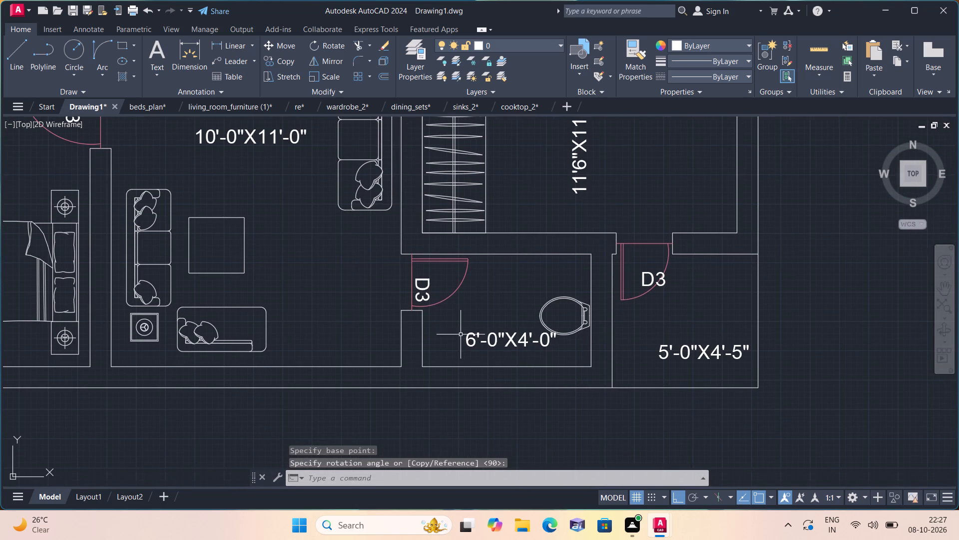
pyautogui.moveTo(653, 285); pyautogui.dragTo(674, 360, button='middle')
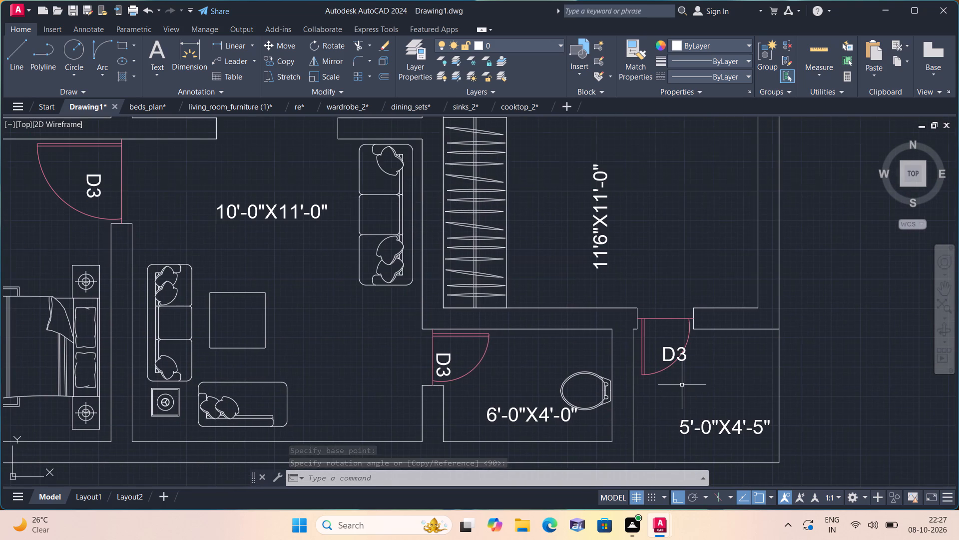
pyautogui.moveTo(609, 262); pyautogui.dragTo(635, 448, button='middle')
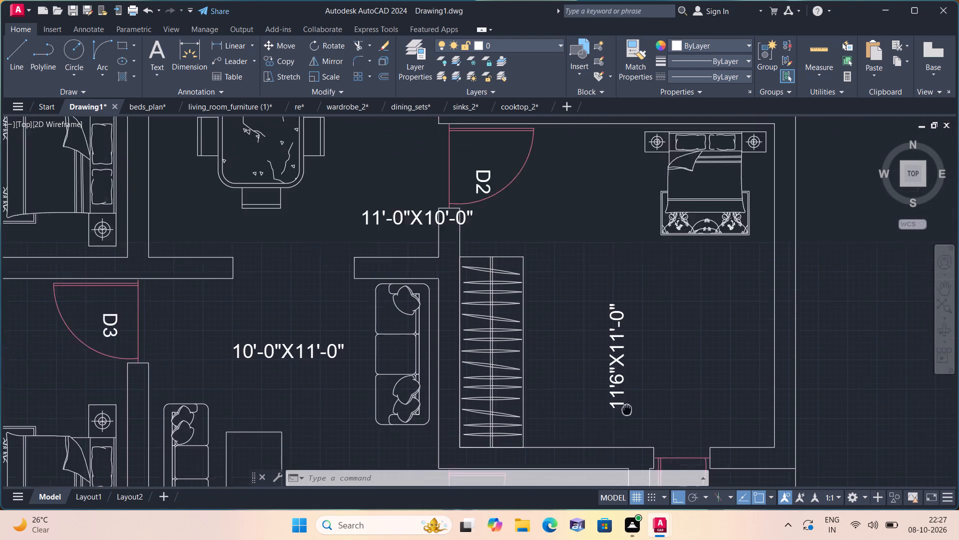
# Rotate the 8'-0"X16'-0" staircase size text by 90° so it reads vertically upward inside the stair area.
pyautogui.moveTo(635, 448); pyautogui.dragTo(637, 459, button='middle')
pyautogui.scroll(-1, 638, 454)
pyautogui.scroll(-1, 618, 334)
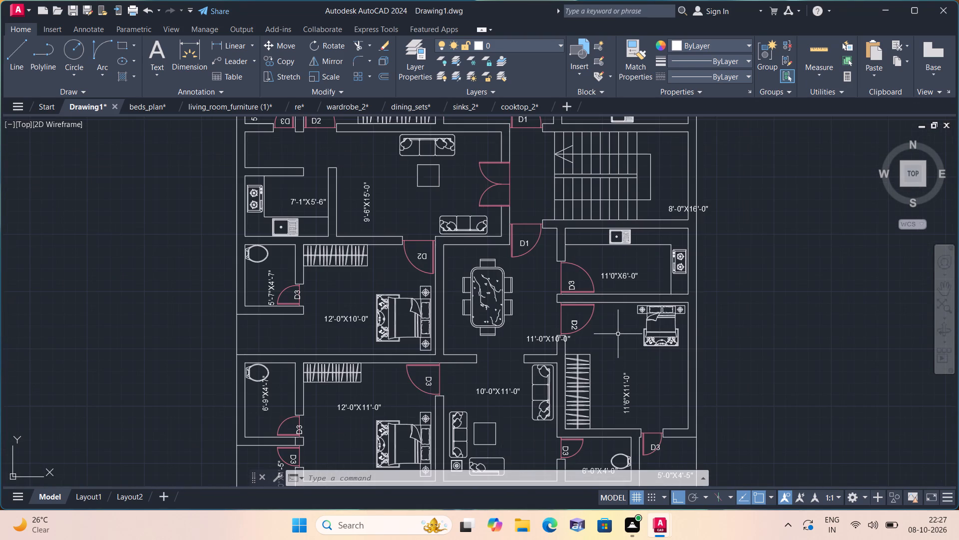
pyautogui.moveTo(618, 334); pyautogui.dragTo(631, 437, button='middle')
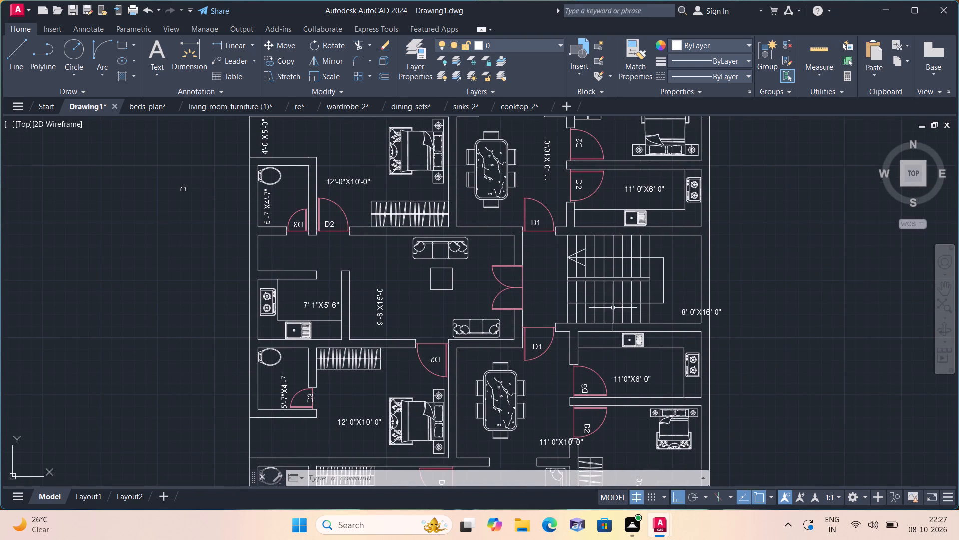
pyautogui.scroll(2, 683, 314)
pyautogui.click(685, 312)
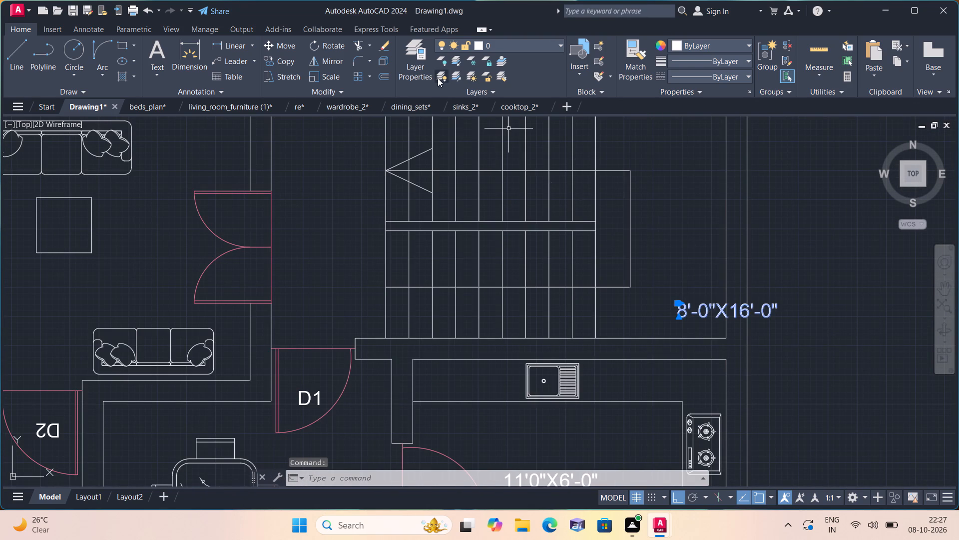
pyautogui.click(328, 46)
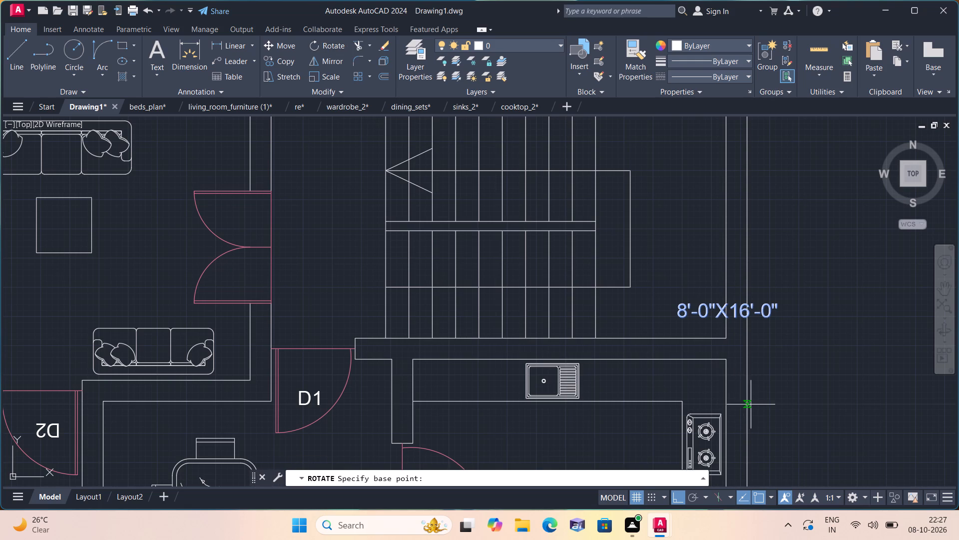
pyautogui.click(706, 307)
pyautogui.click(656, 207)
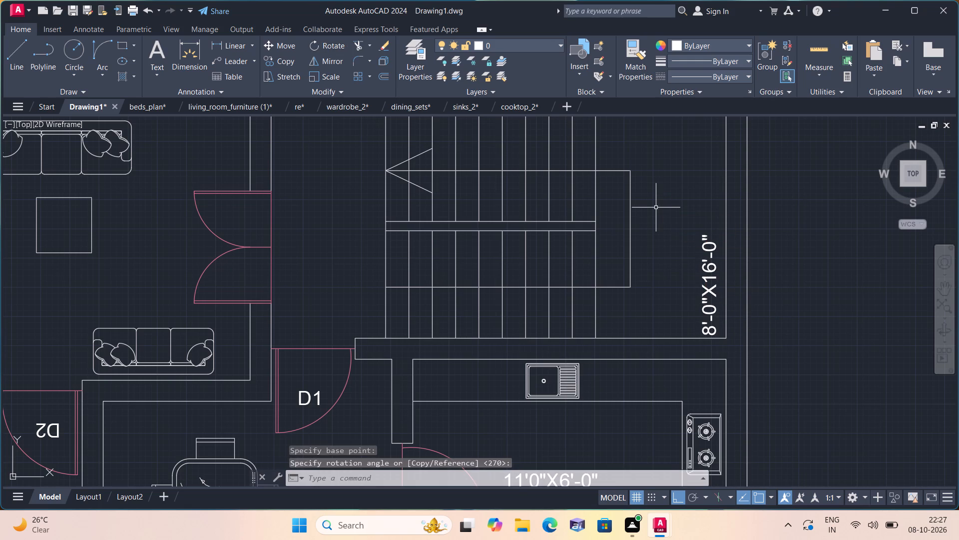
# Turn Ortho off and move the stray D label from outside the plan to beside the double door of the 9'-6"X15'-0" room.
pyautogui.scroll(-1, 544, 225)
pyautogui.moveTo(397, 272); pyautogui.dragTo(524, 309, button='middle')
pyautogui.scroll(-1, 511, 277)
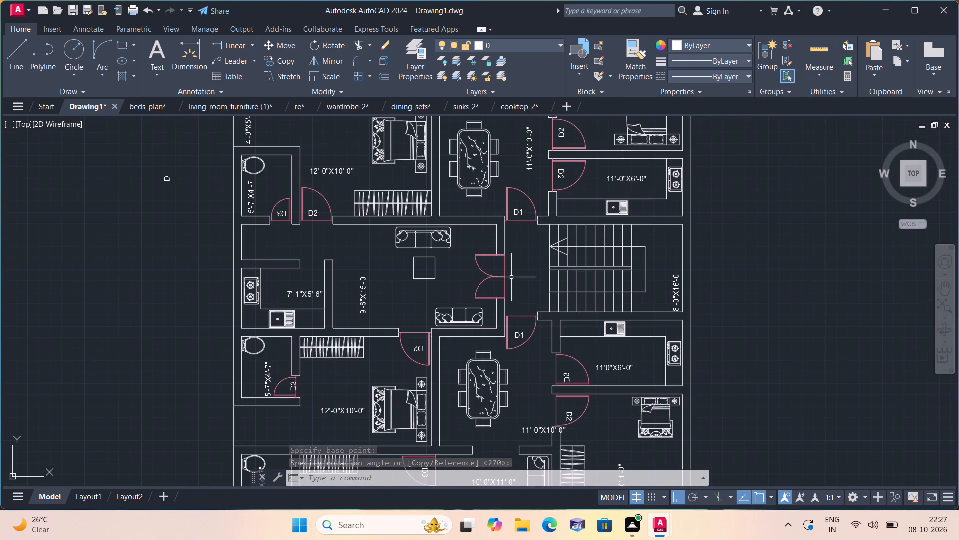
pyautogui.moveTo(511, 277); pyautogui.dragTo(519, 202, button='middle')
pyautogui.scroll(-1, 519, 202)
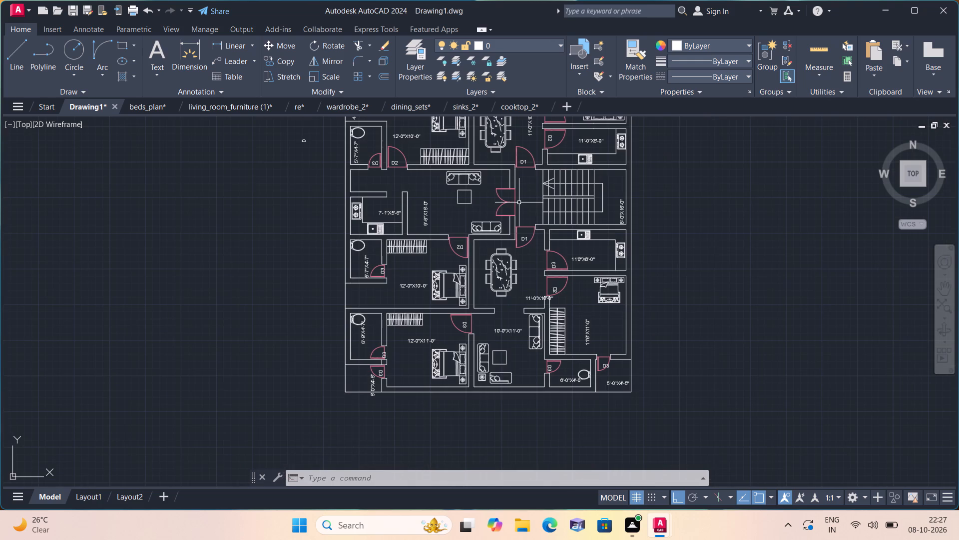
pyautogui.scroll(1, 519, 202)
pyautogui.moveTo(517, 203); pyautogui.dragTo(514, 305, button='middle')
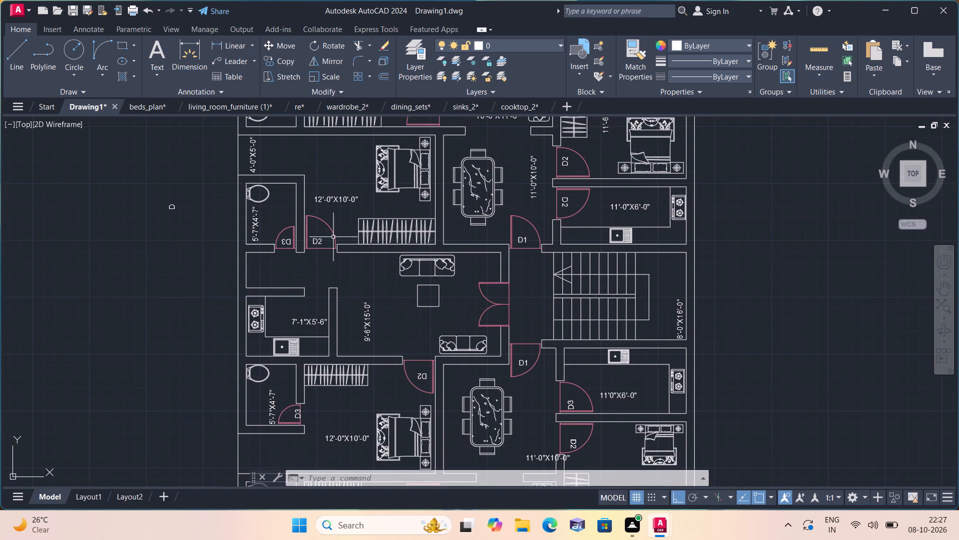
pyautogui.click(174, 206)
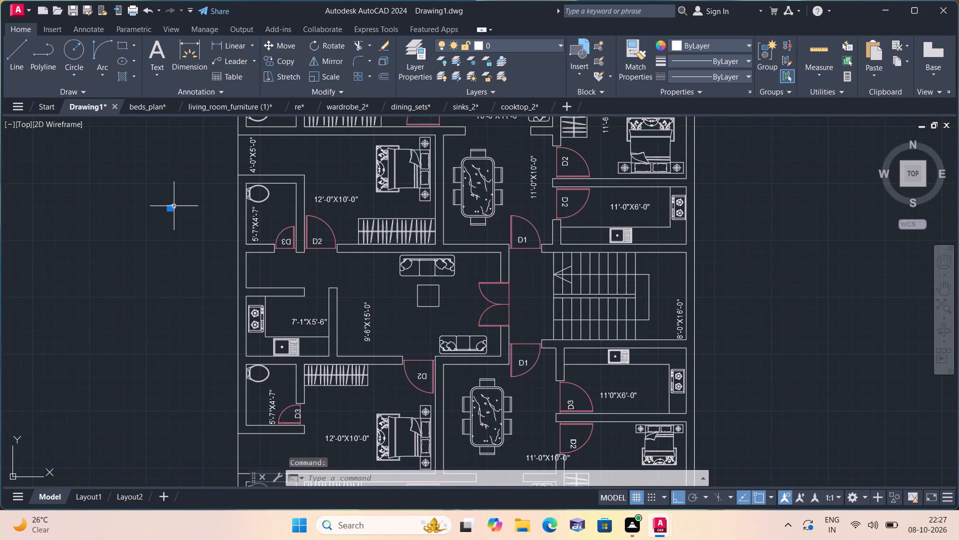
pyautogui.click(676, 497)
pyautogui.click(166, 207)
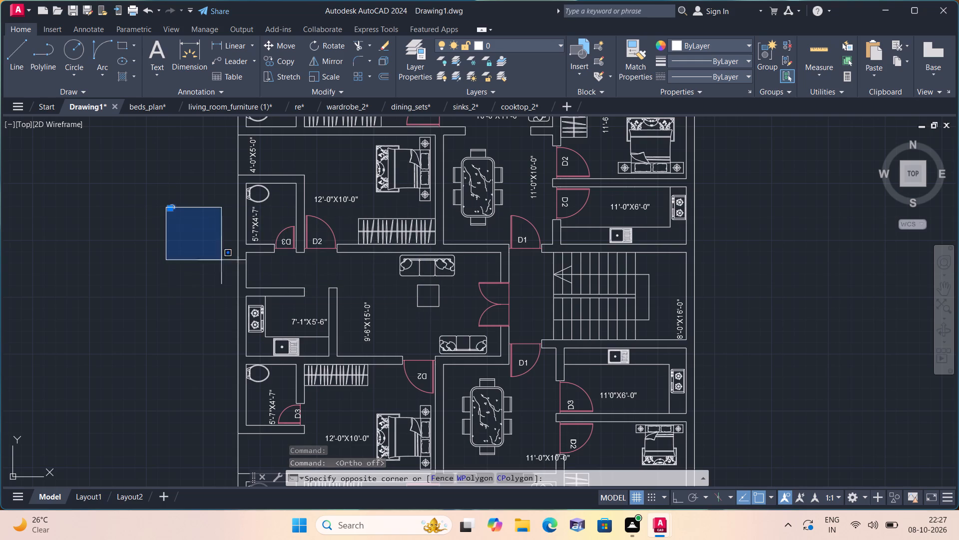
pyautogui.click(114, 253)
pyautogui.scroll(2, 117, 250)
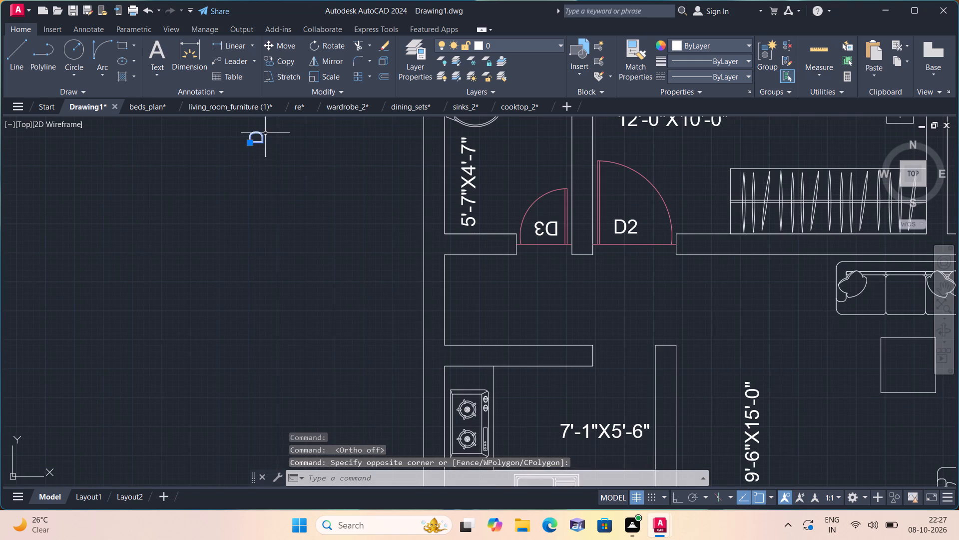
pyautogui.click(250, 140)
pyautogui.moveTo(612, 338); pyautogui.dragTo(409, 233, button='middle')
pyautogui.scroll(-1, 534, 292)
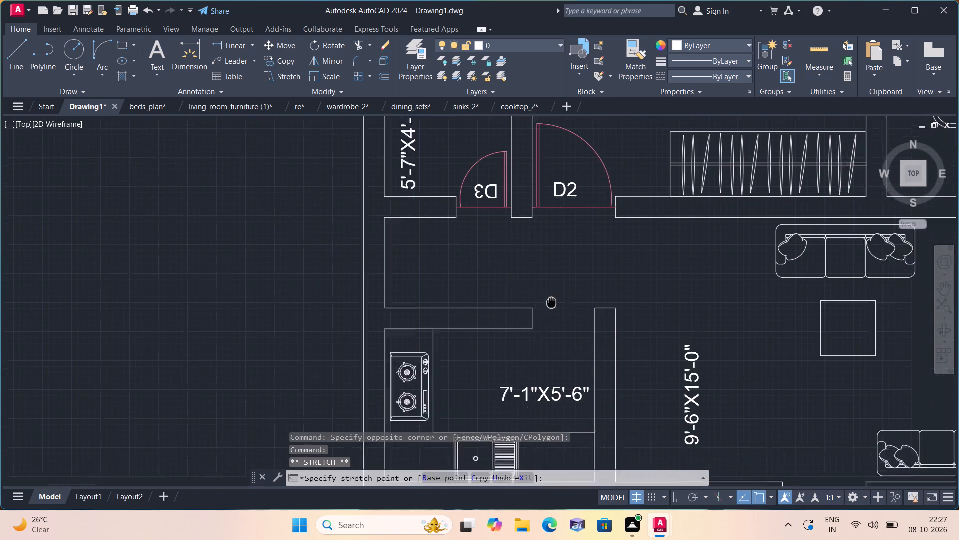
pyautogui.moveTo(409, 233); pyautogui.dragTo(352, 217, button='middle')
pyautogui.scroll(1, 589, 248)
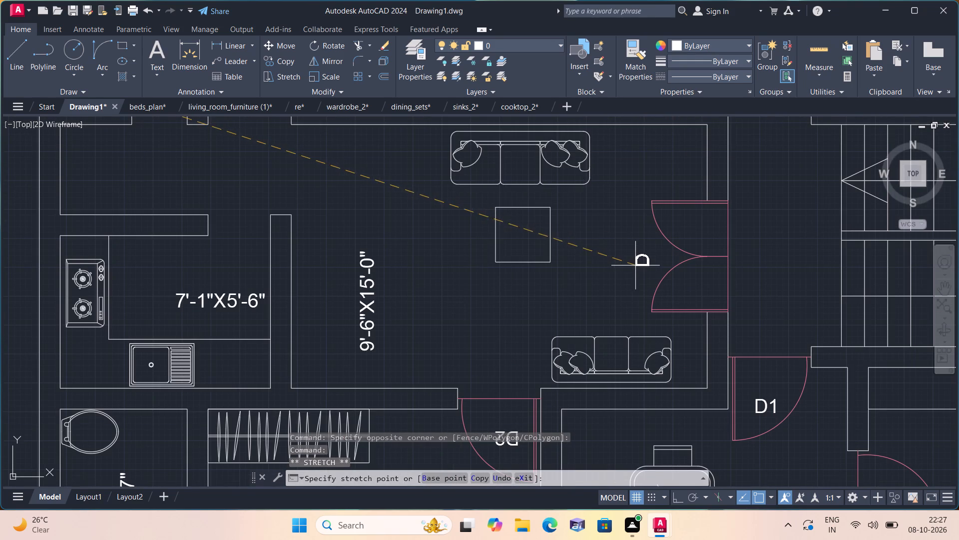
pyautogui.click(640, 262)
pyautogui.scroll(-1, 620, 268)
pyautogui.moveTo(609, 275); pyautogui.dragTo(412, 259, button='middle')
pyautogui.scroll(-1, 597, 273)
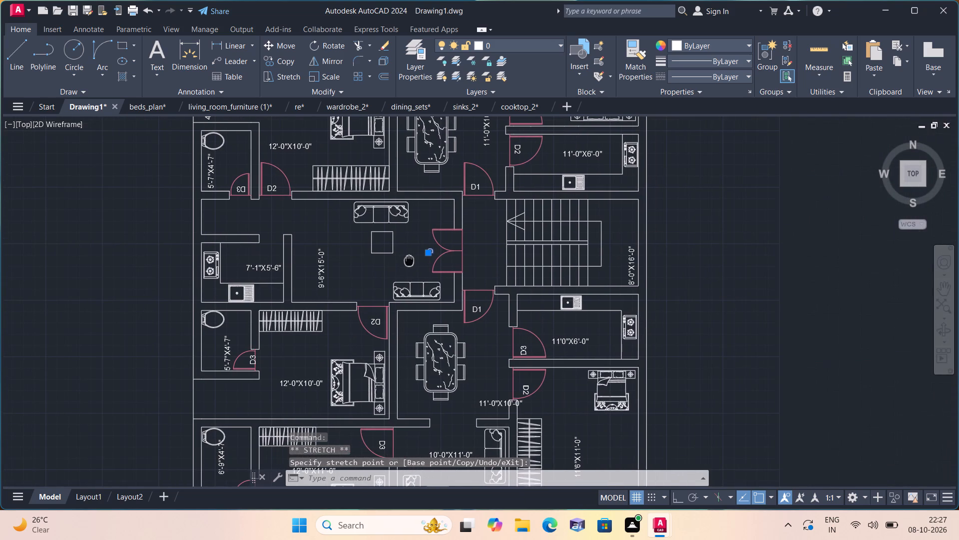
pyautogui.press('Escape')
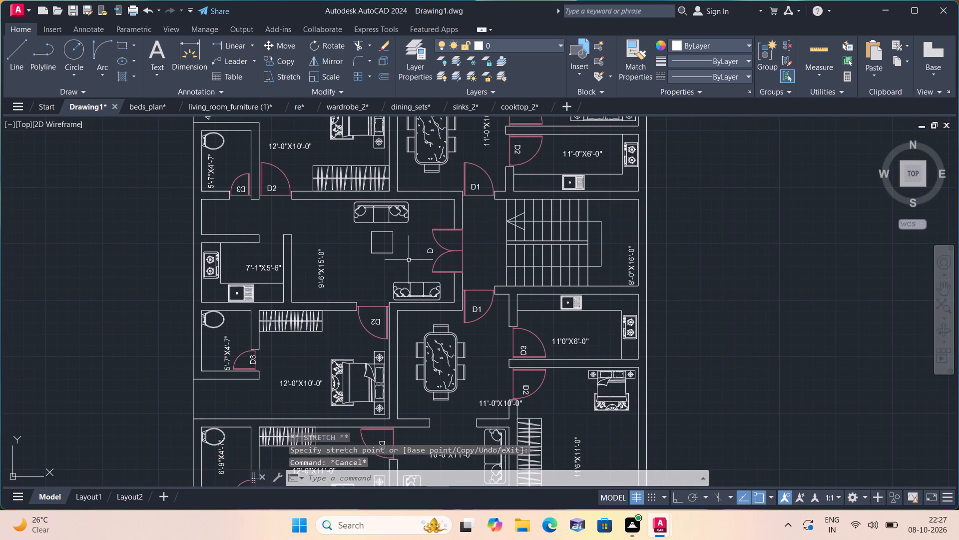
# Look over the whole floor plan and the area around the lower dining table to check the label placement.
pyautogui.scroll(-1, 432, 311)
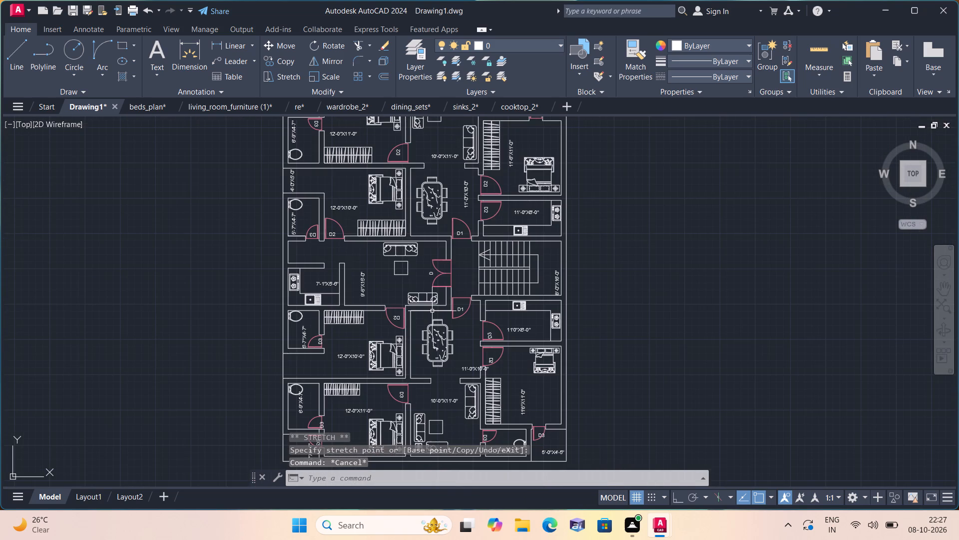
pyautogui.scroll(-1, 432, 311)
pyautogui.moveTo(436, 322); pyautogui.dragTo(427, 285, button='middle')
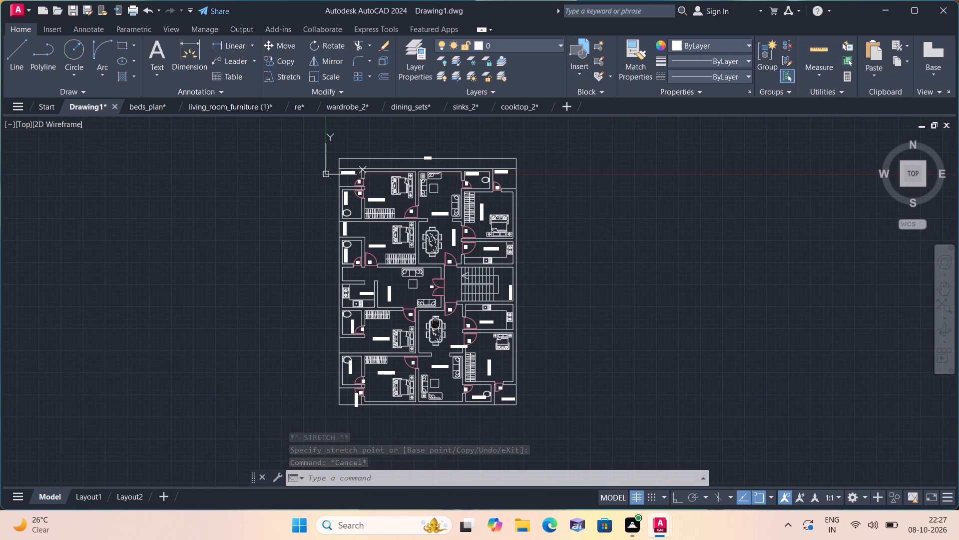
pyautogui.moveTo(427, 285); pyautogui.dragTo(426, 260, button='middle')
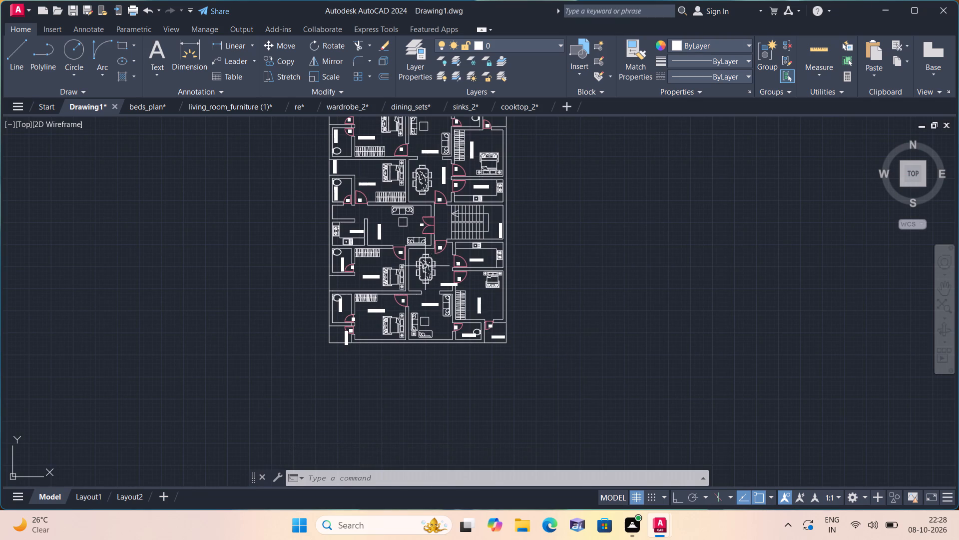
pyautogui.scroll(-1, 425, 266)
pyautogui.moveTo(433, 282); pyautogui.dragTo(421, 231, button='middle')
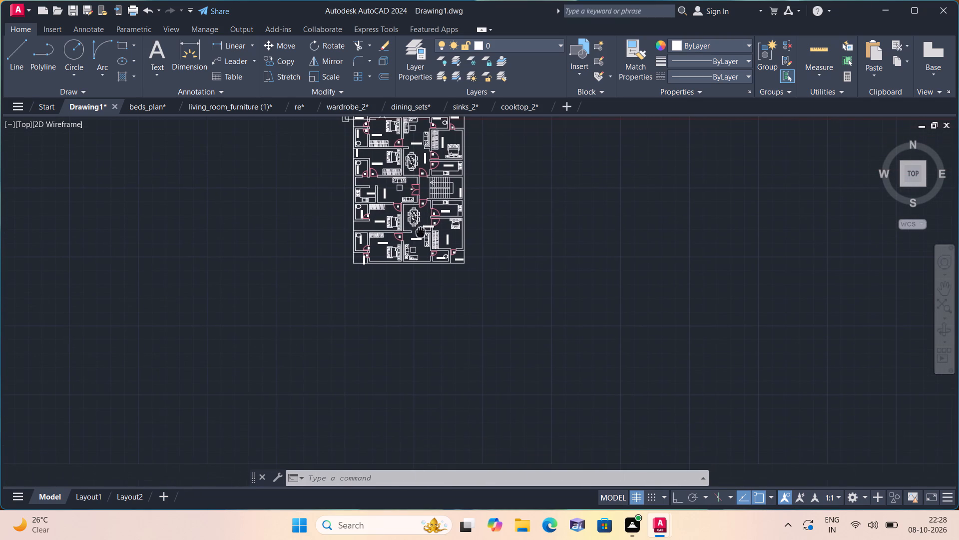
pyautogui.scroll(3, 394, 217)
pyautogui.scroll(1, 466, 241)
pyautogui.moveTo(466, 241); pyautogui.dragTo(494, 344, button='middle')
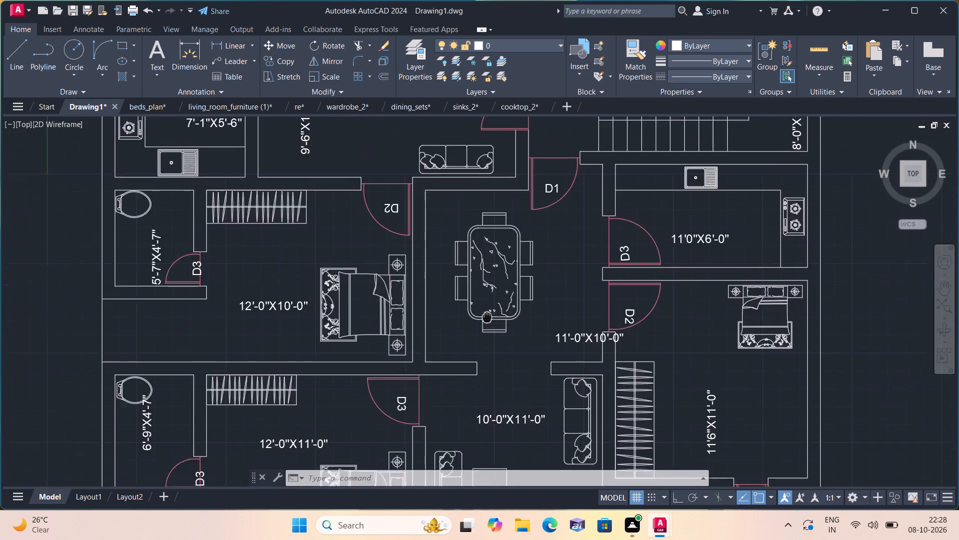
pyautogui.moveTo(494, 344); pyautogui.dragTo(498, 358, button='middle')
pyautogui.scroll(1, 498, 358)
# Add the multiline text LOBBY in the open space between the double door and the staircase.
pyautogui.write('mt')
pyautogui.press('space')
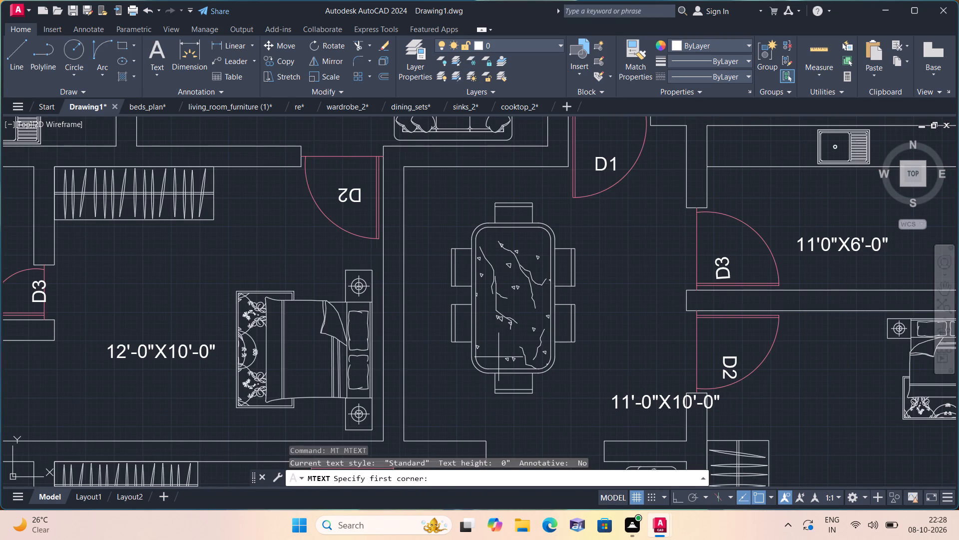
pyautogui.scroll(-1, 639, 310)
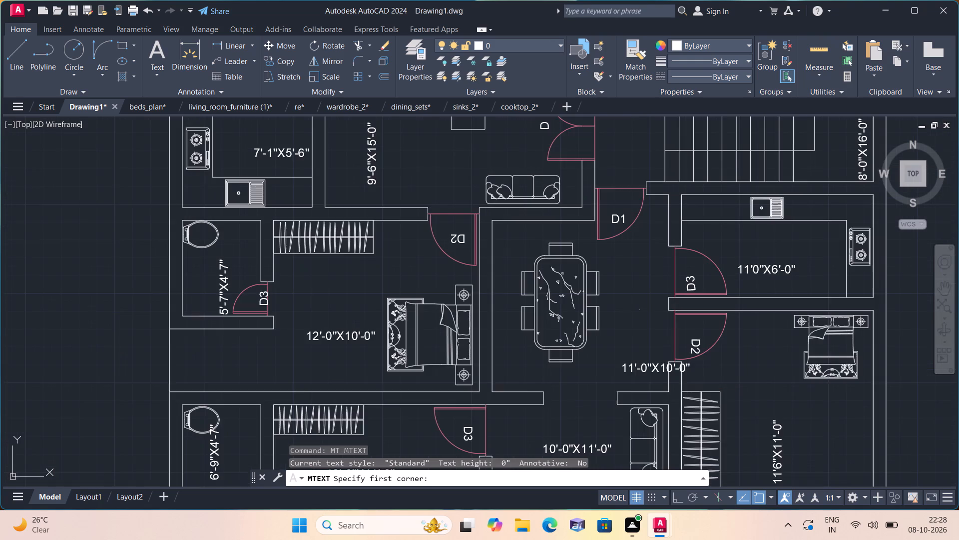
pyautogui.scroll(-1, 640, 329)
pyautogui.moveTo(640, 329); pyautogui.dragTo(602, 366, button='middle')
pyautogui.moveTo(595, 339); pyautogui.dragTo(577, 419, button='middle')
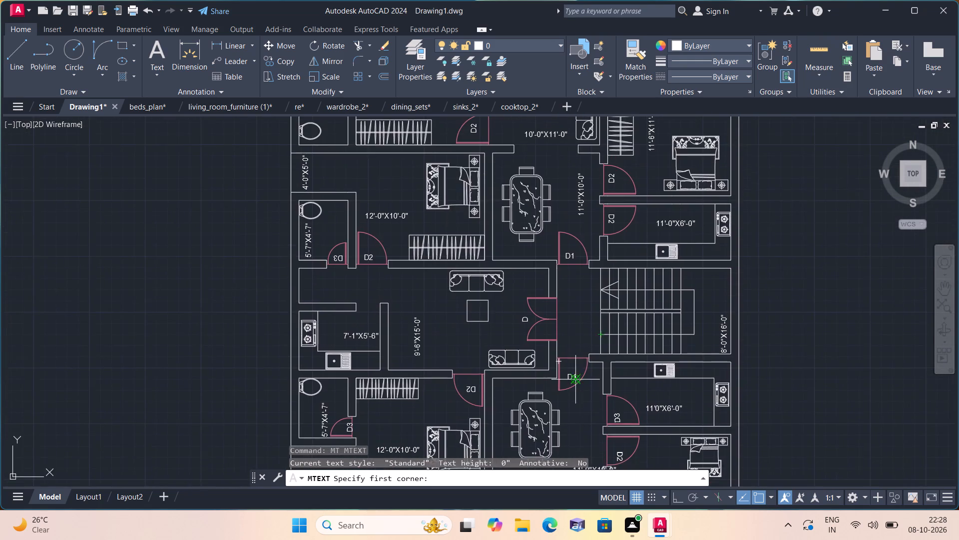
pyautogui.scroll(2, 567, 348)
pyautogui.tripleClick(579, 309)
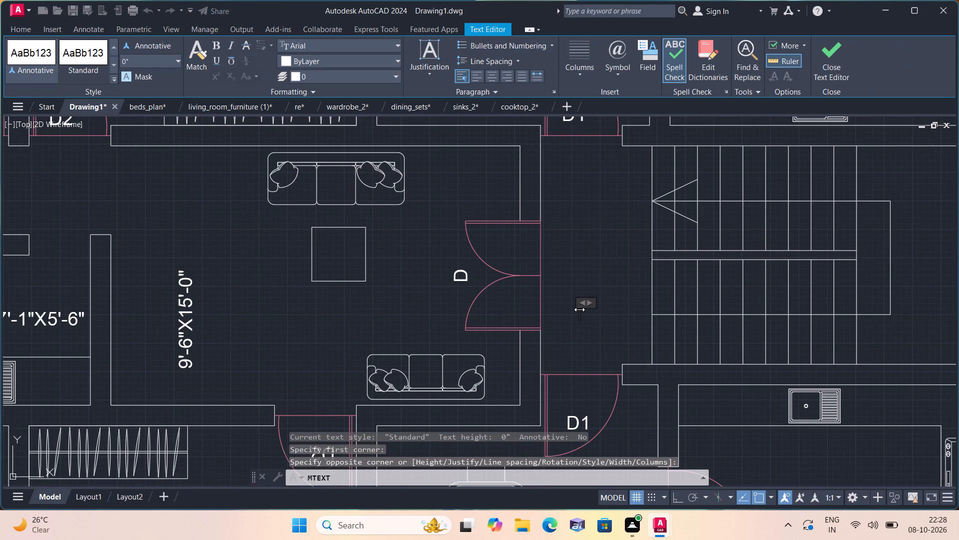
pyautogui.press('l')
pyautogui.press('BackSpace')
pyautogui.write('LOBBY')
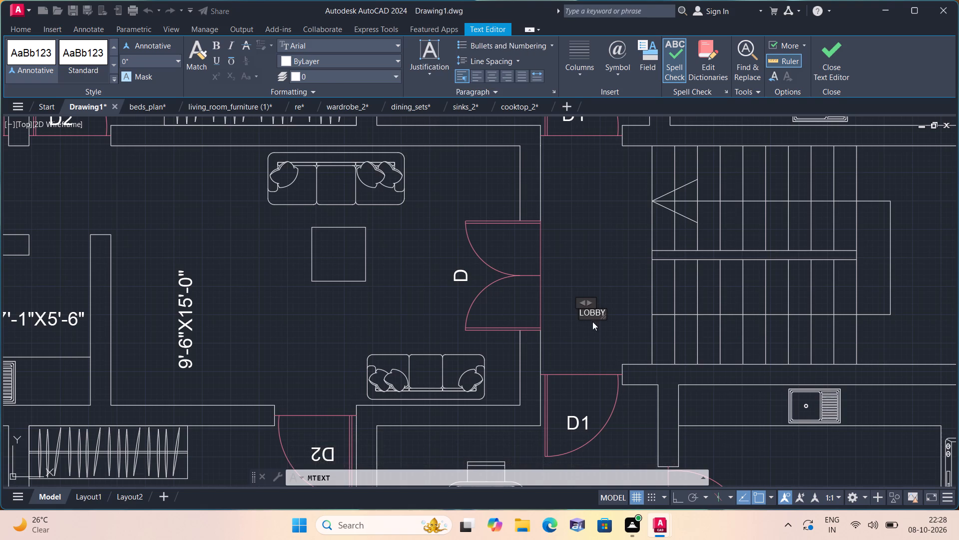
pyautogui.click(592, 324)
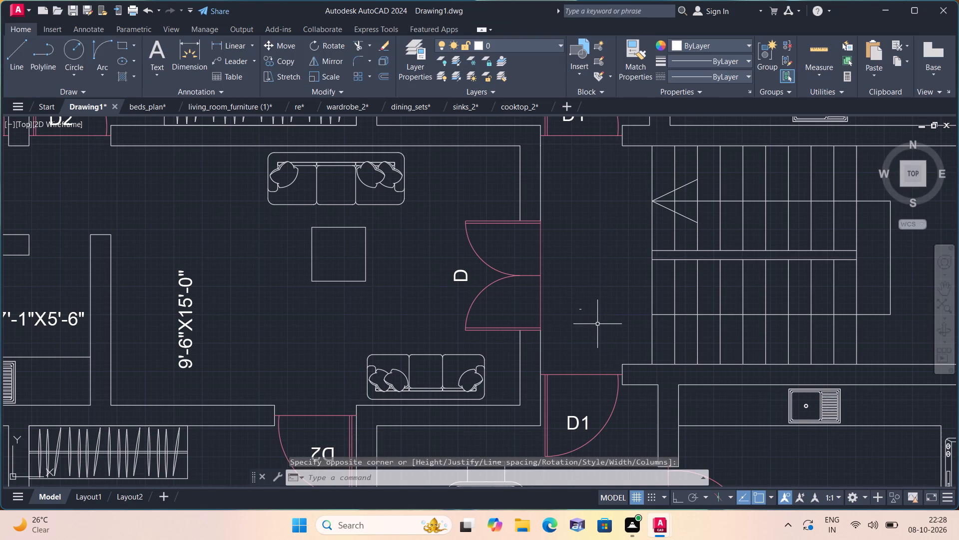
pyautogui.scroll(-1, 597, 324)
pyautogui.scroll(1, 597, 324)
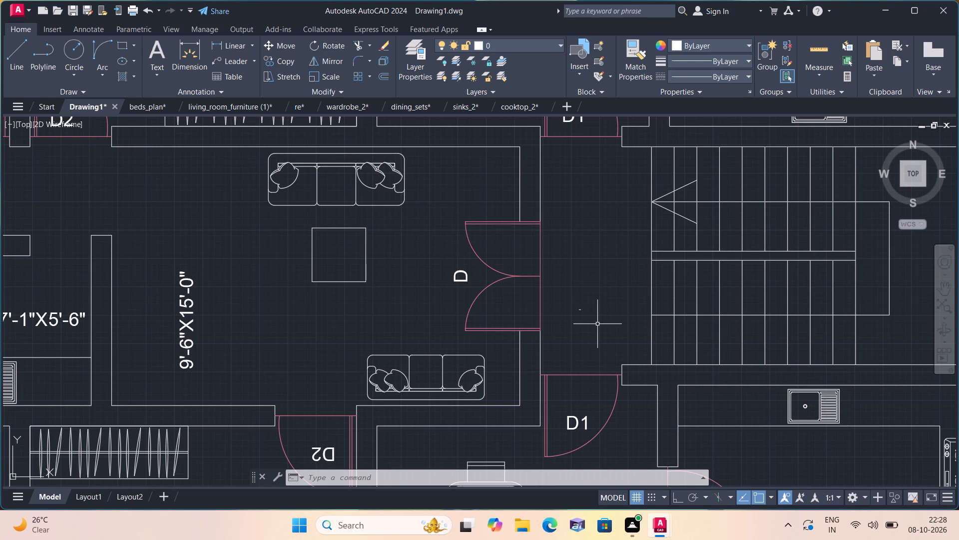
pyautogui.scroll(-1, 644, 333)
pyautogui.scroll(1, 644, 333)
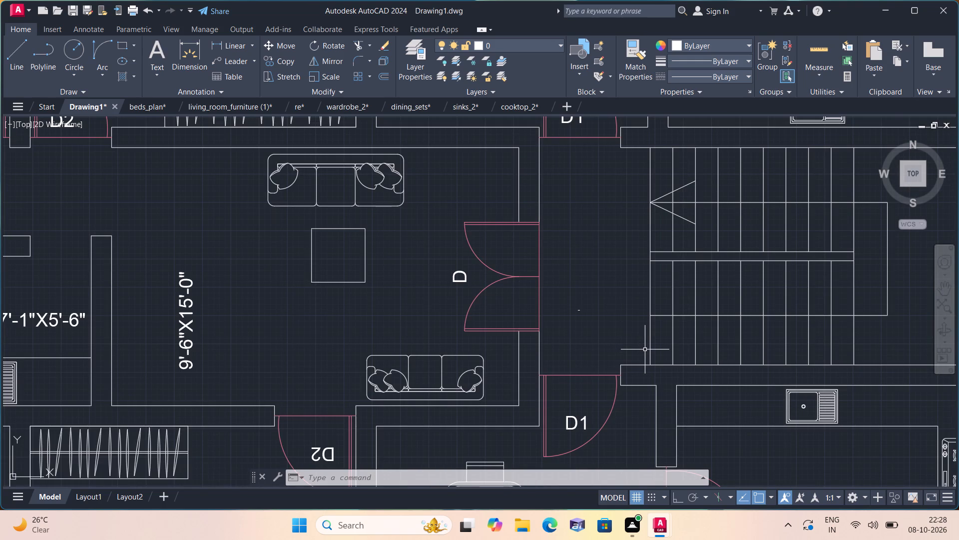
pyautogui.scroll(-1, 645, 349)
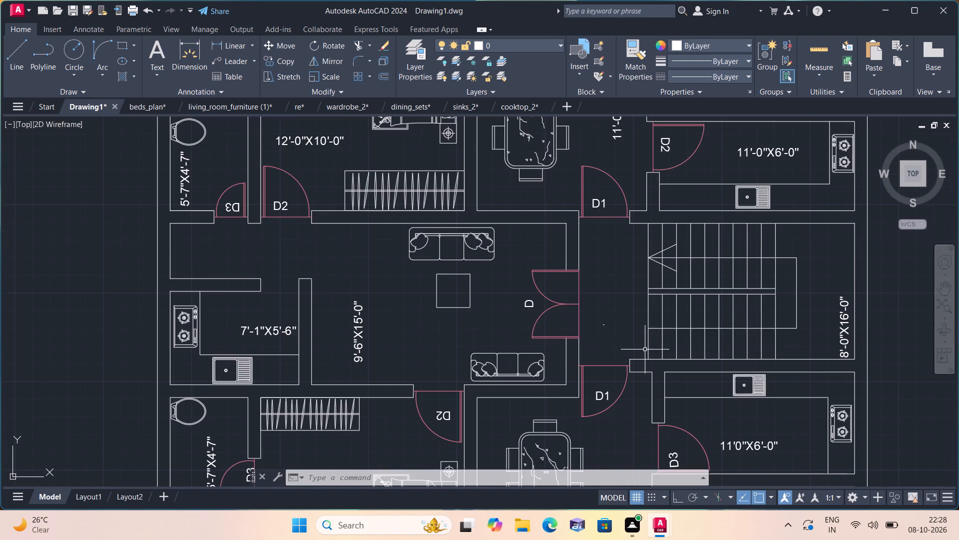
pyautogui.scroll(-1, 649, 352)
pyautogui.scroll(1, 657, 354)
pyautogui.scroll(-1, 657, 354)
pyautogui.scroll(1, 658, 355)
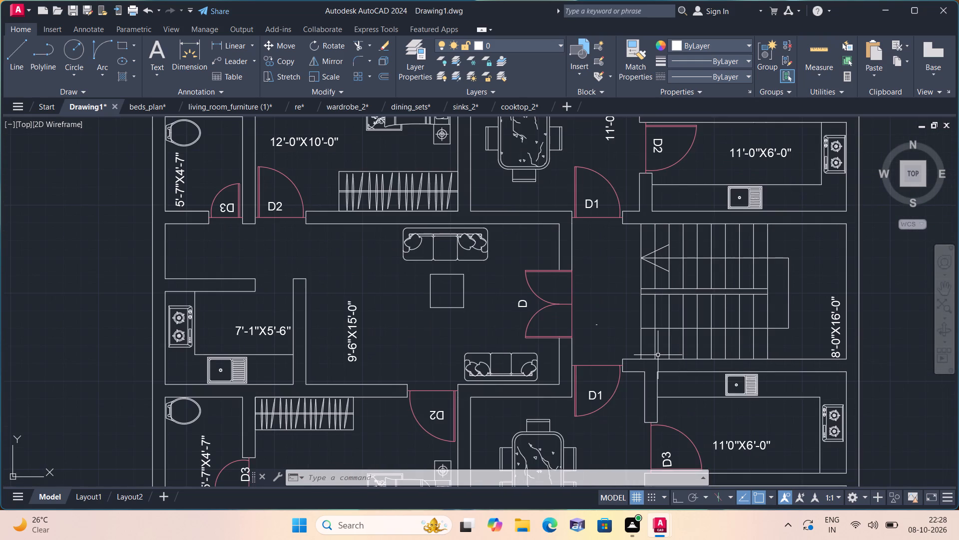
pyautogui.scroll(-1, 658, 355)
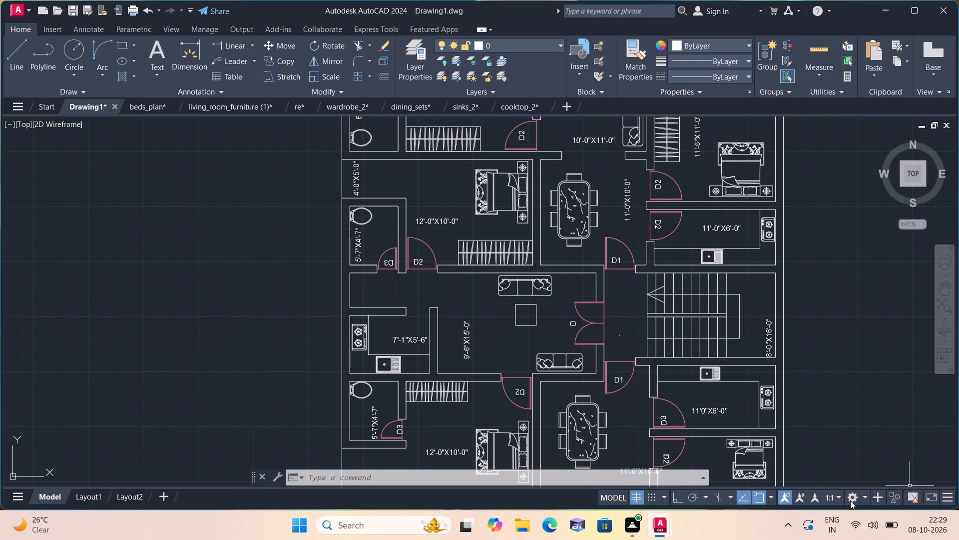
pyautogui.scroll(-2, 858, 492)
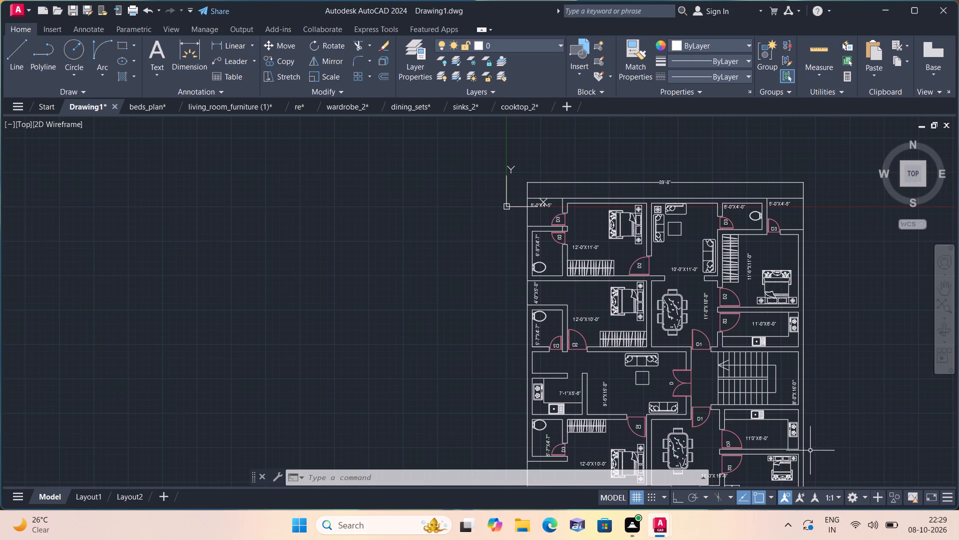
# Look over the whole floor plan, including the staircase area and lower rooms, to check the door labels and room size texts.
pyautogui.scroll(-1, 785, 384)
pyautogui.moveTo(757, 382); pyautogui.dragTo(727, 358, button='middle')
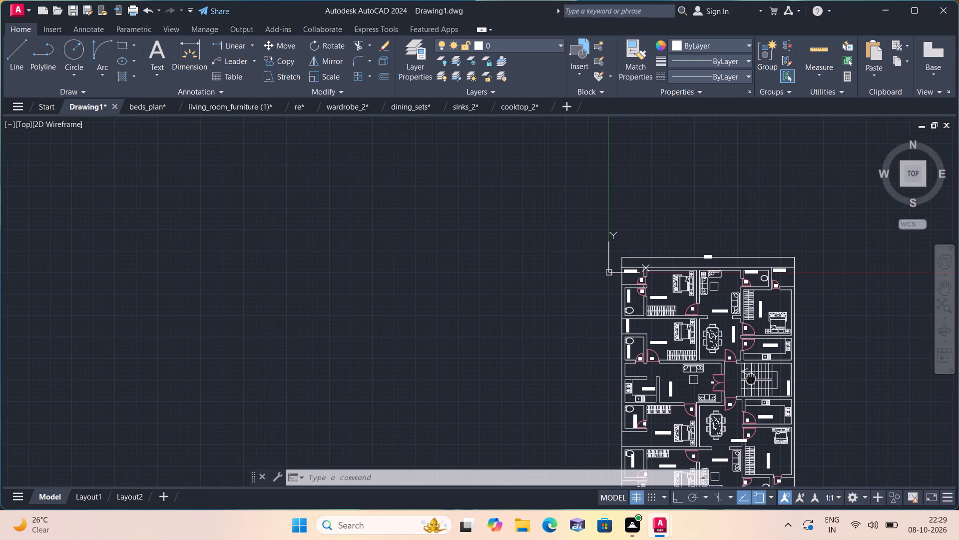
pyautogui.moveTo(727, 358); pyautogui.dragTo(657, 322, button='middle')
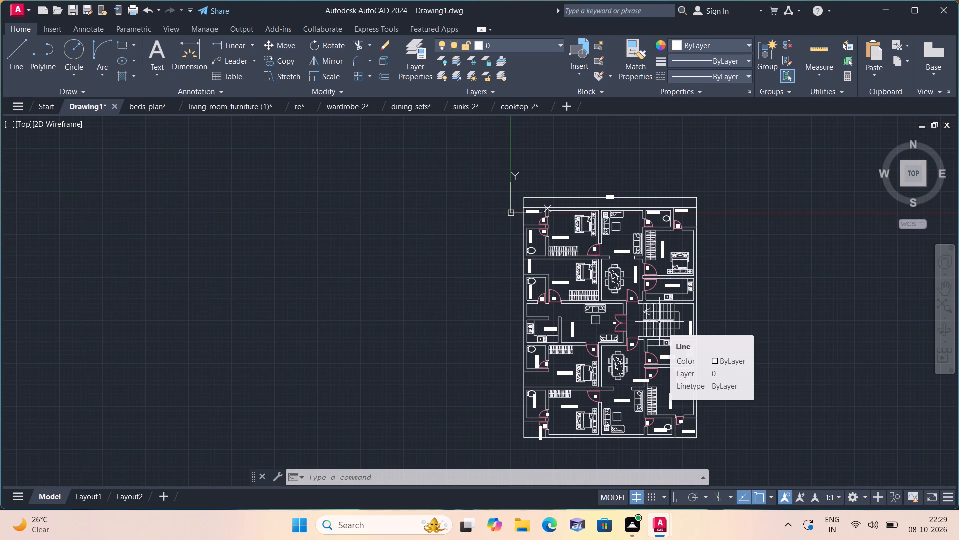
pyautogui.scroll(-1, 659, 322)
pyautogui.scroll(1, 659, 322)
pyautogui.moveTo(660, 320); pyautogui.dragTo(639, 320, button='middle')
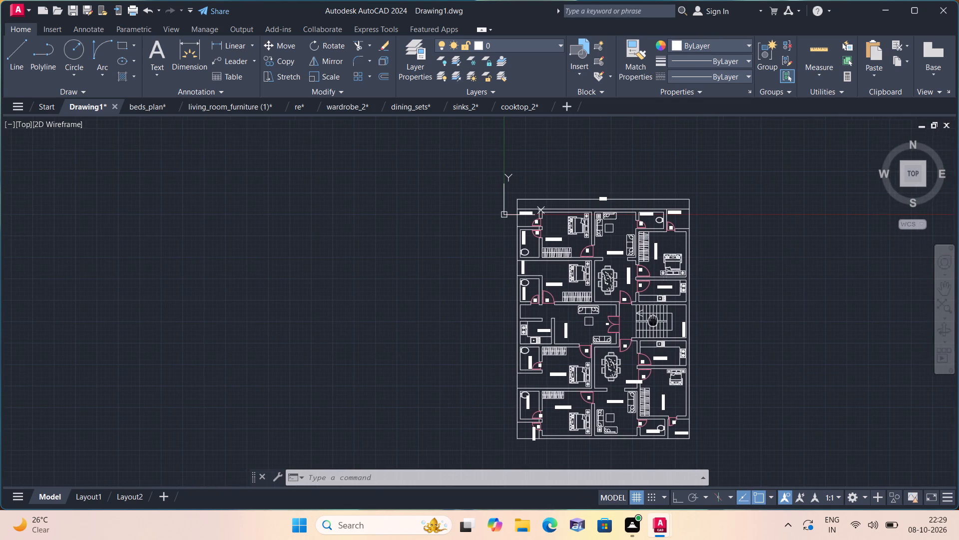
pyautogui.moveTo(639, 320); pyautogui.dragTo(622, 320, button='middle')
pyautogui.scroll(2, 627, 319)
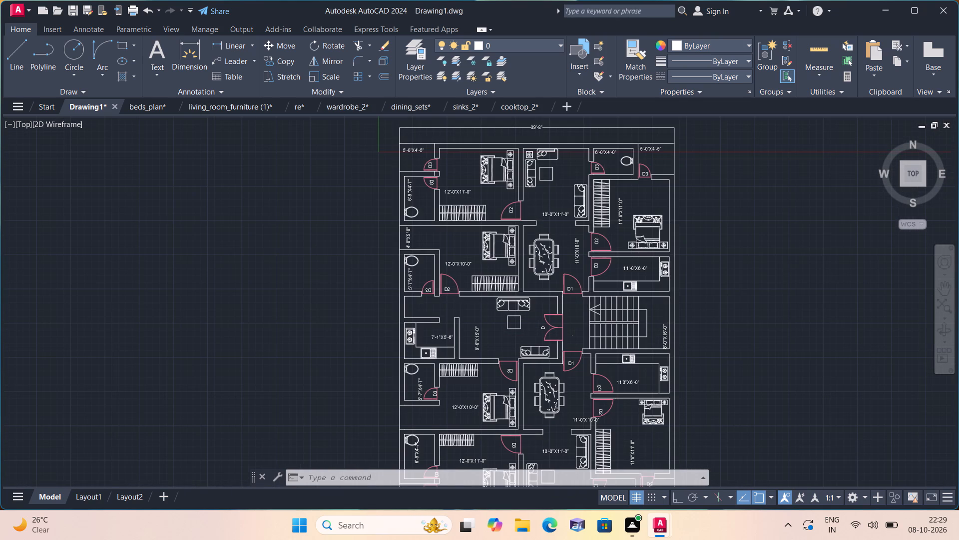
pyautogui.scroll(1, 627, 319)
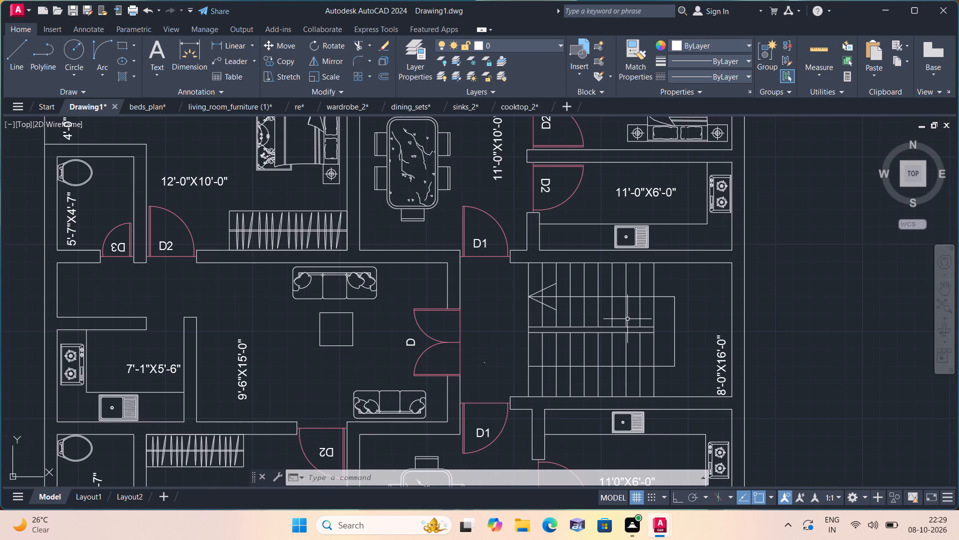
pyautogui.scroll(-1, 627, 319)
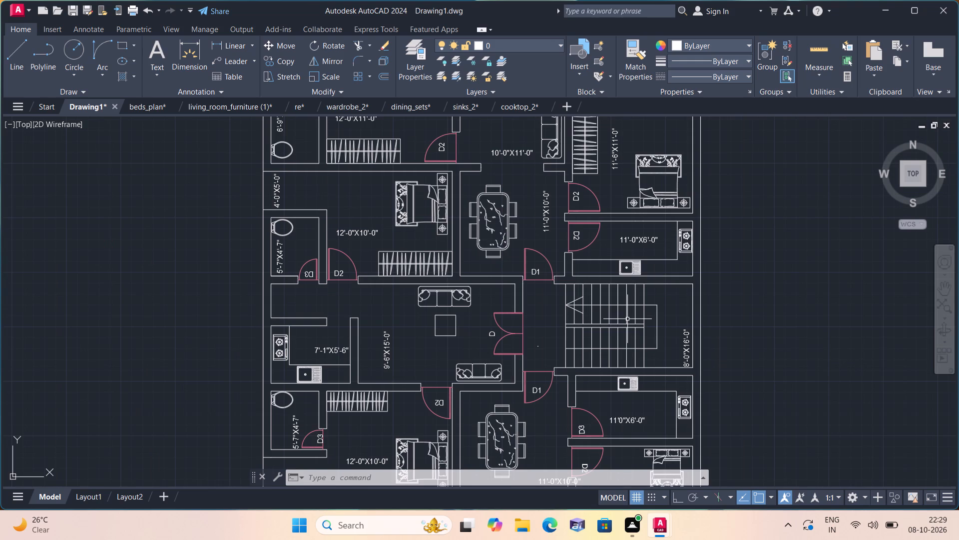
pyautogui.scroll(-1, 627, 319)
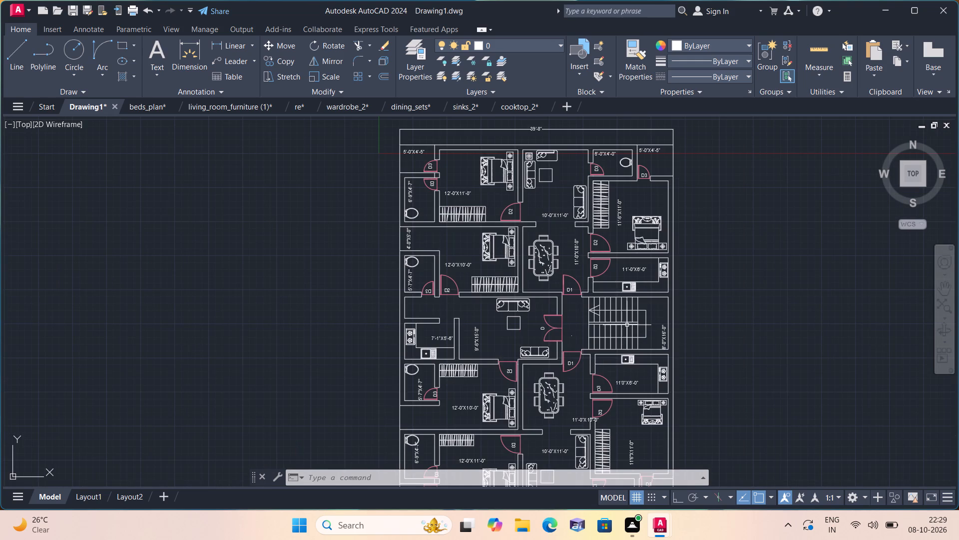
pyautogui.scroll(-1, 622, 325)
pyautogui.moveTo(621, 325); pyautogui.dragTo(584, 285, button='middle')
pyautogui.scroll(2, 571, 322)
pyautogui.moveTo(544, 340); pyautogui.dragTo(537, 287, button='middle')
pyautogui.moveTo(413, 348); pyautogui.dragTo(407, 334, button='middle')
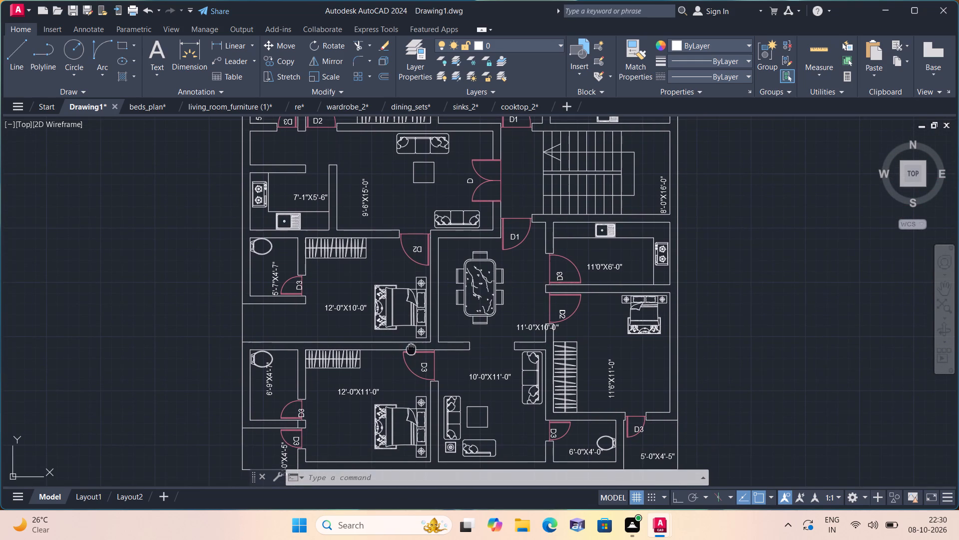
pyautogui.moveTo(407, 334); pyautogui.dragTo(431, 285, button='middle')
pyautogui.moveTo(383, 391); pyautogui.dragTo(430, 376, button='middle')
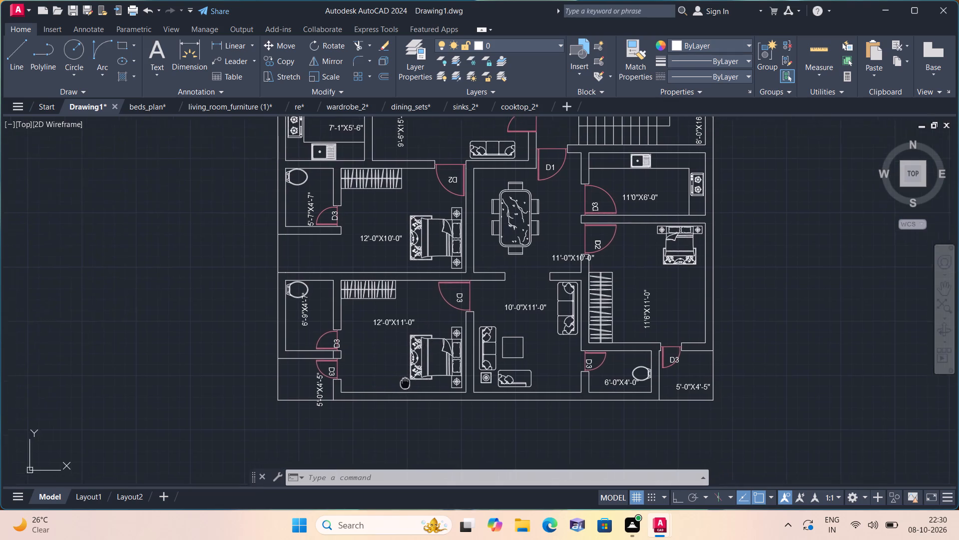
pyautogui.moveTo(430, 376); pyautogui.dragTo(451, 378, button='middle')
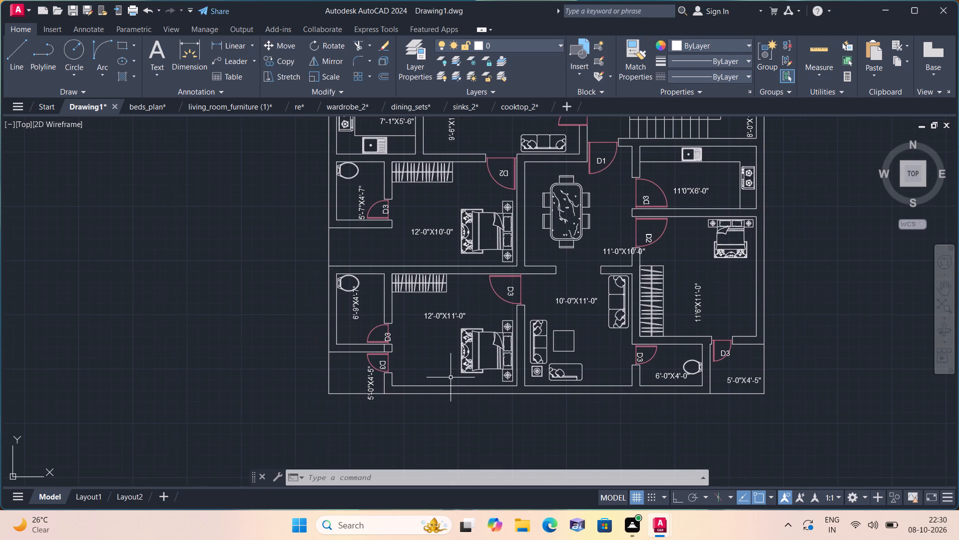
pyautogui.moveTo(449, 350); pyautogui.dragTo(468, 377, button='middle')
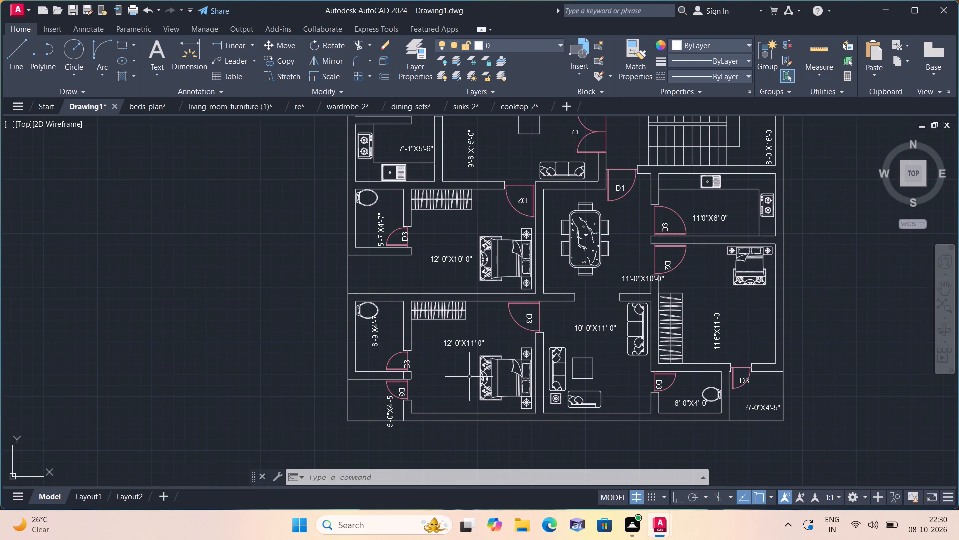
pyautogui.moveTo(489, 356); pyautogui.dragTo(513, 429, button='middle')
pyautogui.scroll(-1, 489, 356)
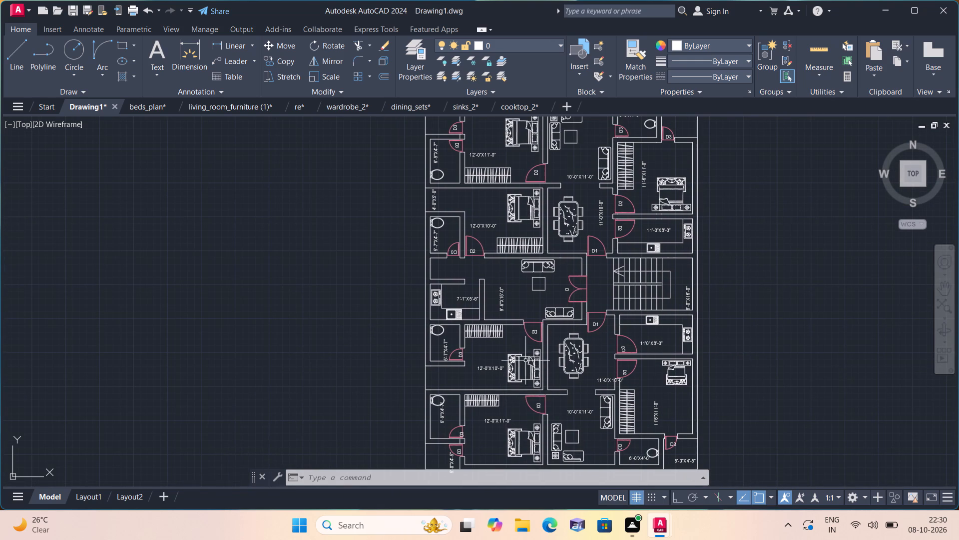
# Set the text height of the LOBBY text between the double door and the staircase to 6".
pyautogui.scroll(4, 609, 305)
pyautogui.click(591, 305)
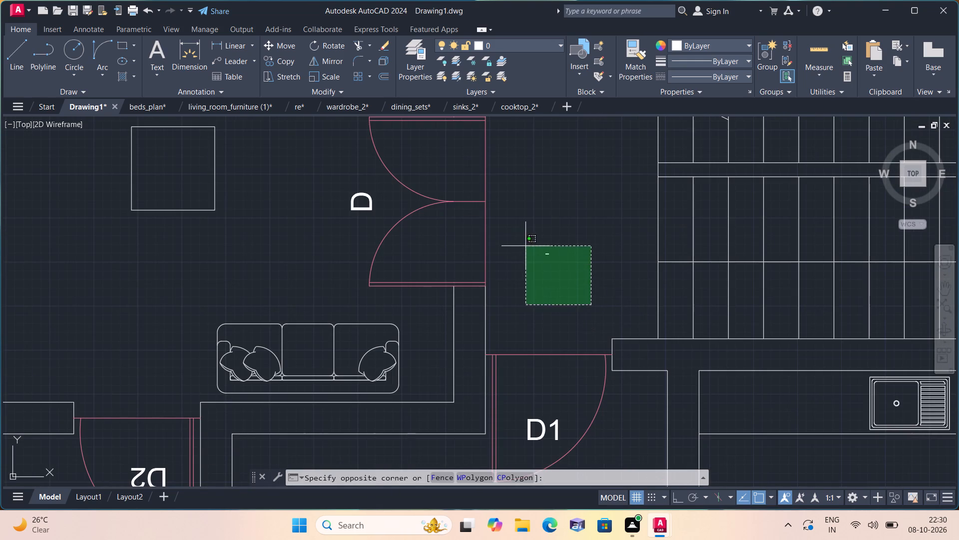
pyautogui.click(524, 245)
pyautogui.rightClick(568, 199)
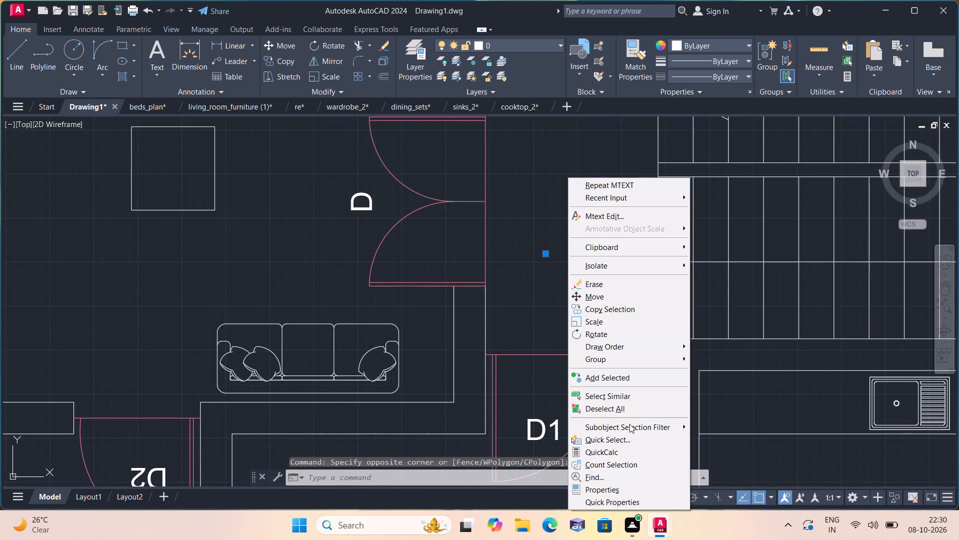
pyautogui.click(635, 486)
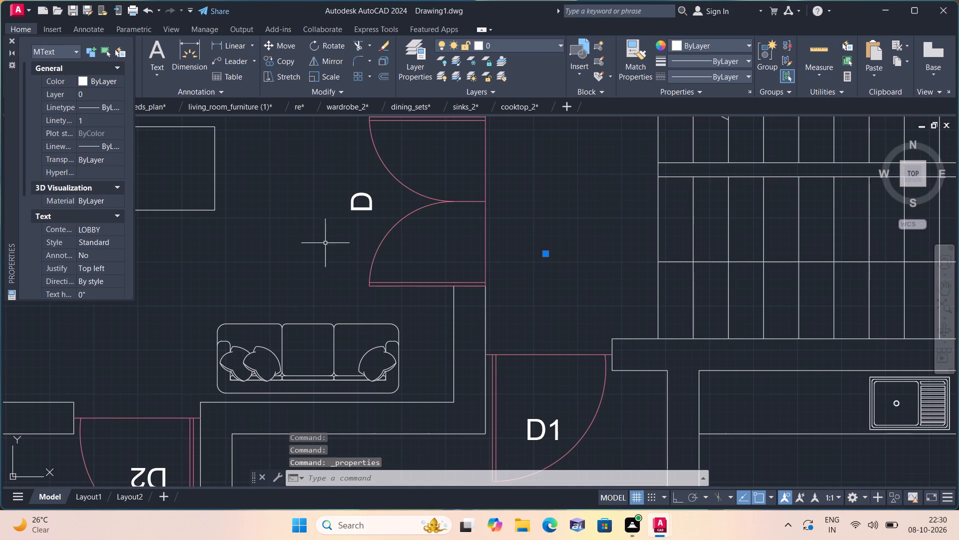
pyautogui.click(93, 295)
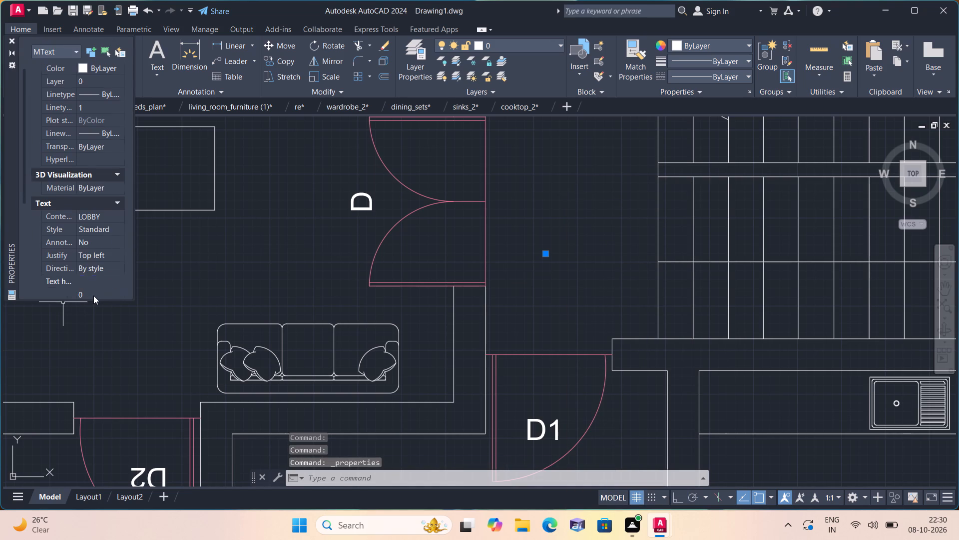
pyautogui.press('BackSpace')
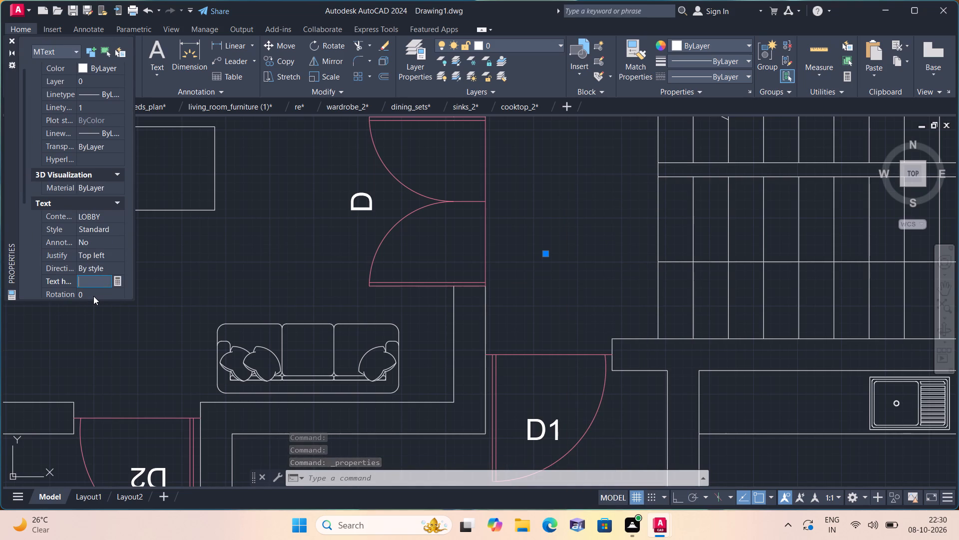
pyautogui.press('6')
pyautogui.hotkey('shift', '"')
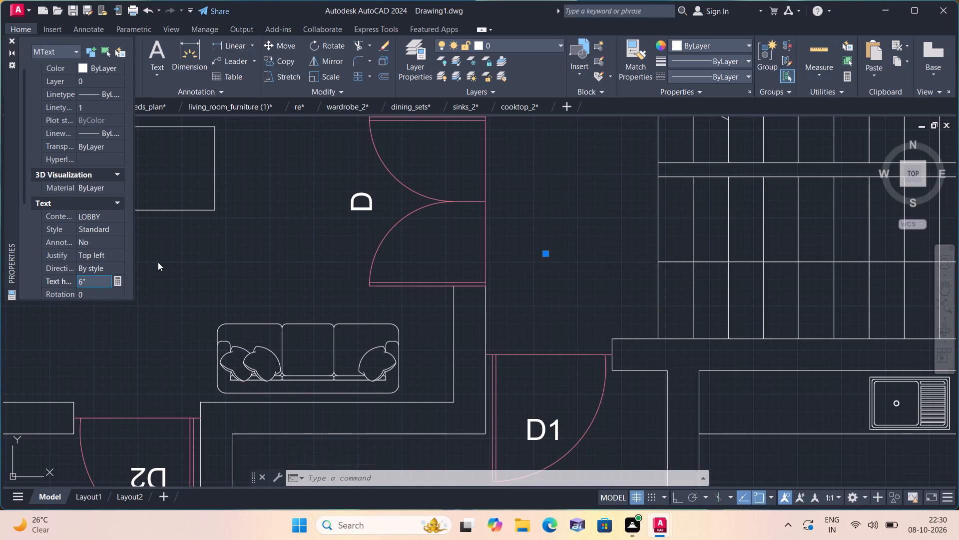
pyautogui.click(164, 259)
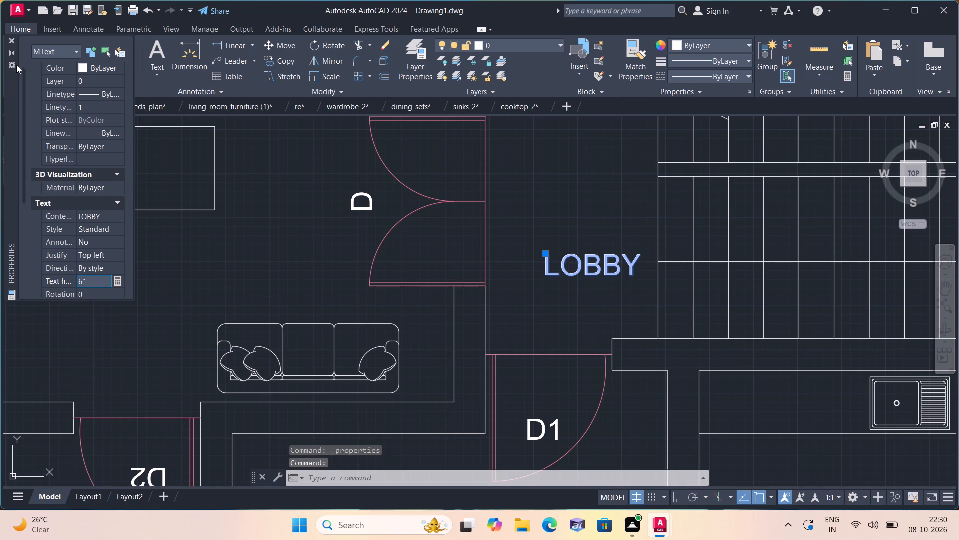
pyautogui.click(13, 39)
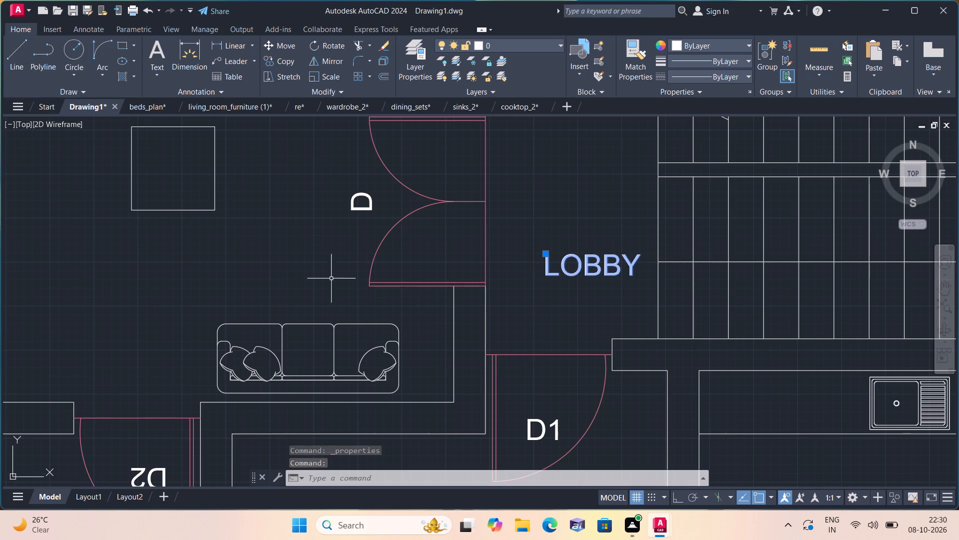
# Rotate the LOBBY text by 90° with Ortho on so it reads vertically upward, and turn Ortho off again.
pyautogui.click(680, 494)
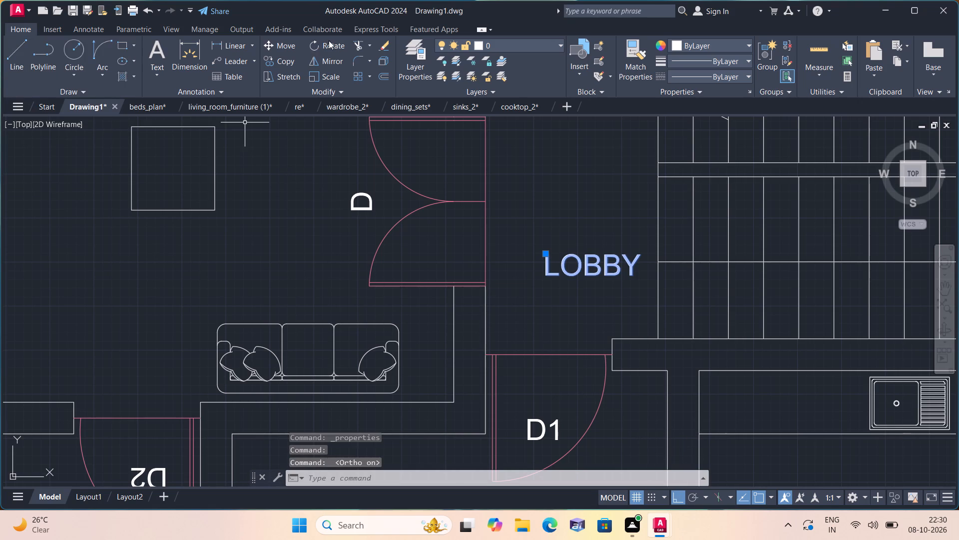
pyautogui.click(330, 41)
pyautogui.click(586, 261)
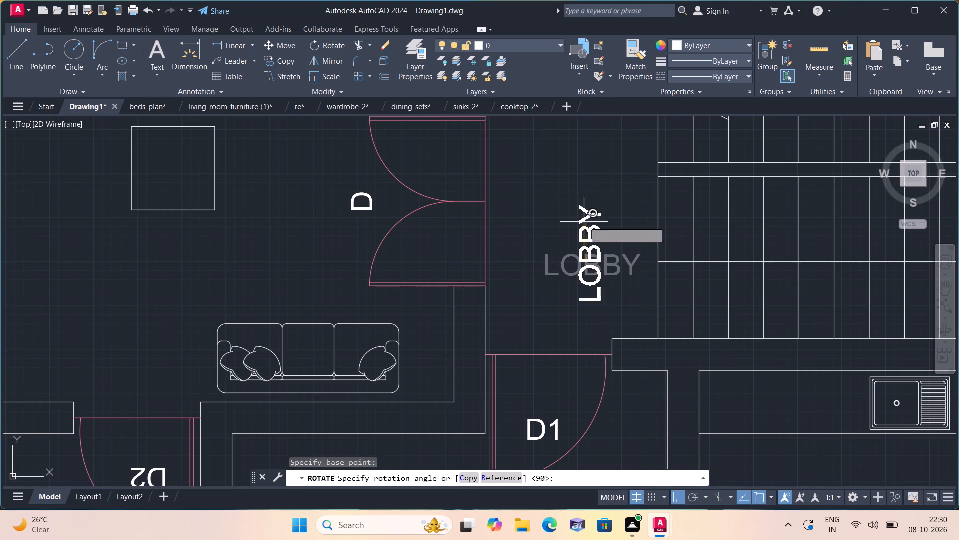
pyautogui.click(581, 194)
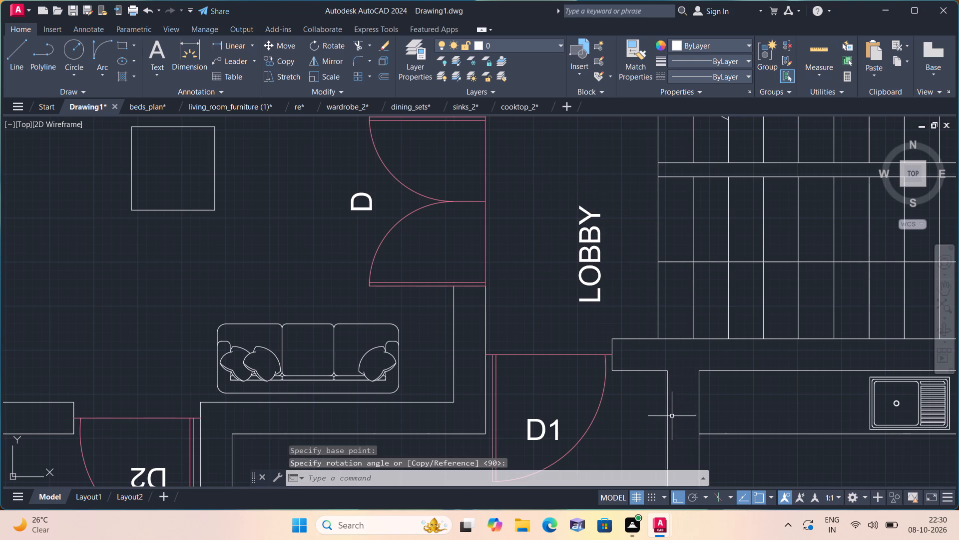
pyautogui.click(682, 491)
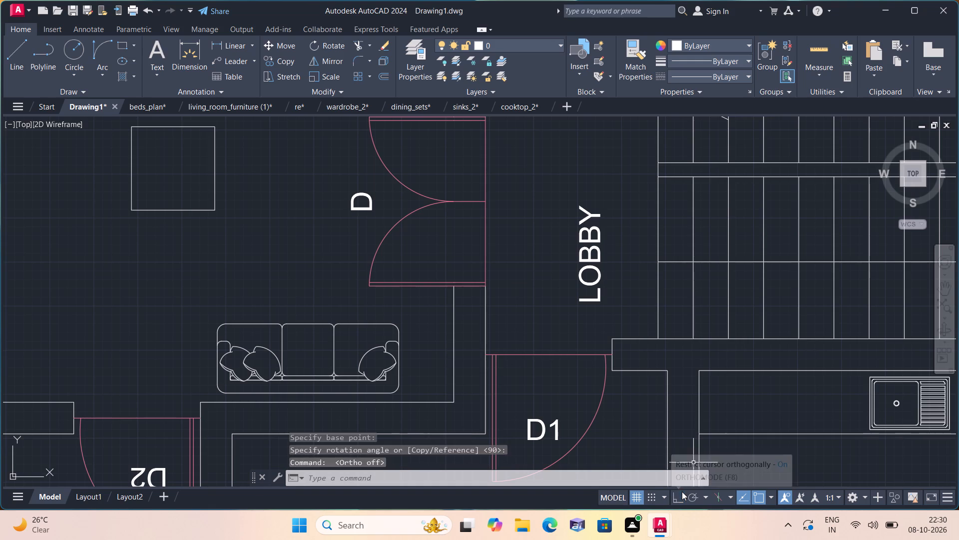
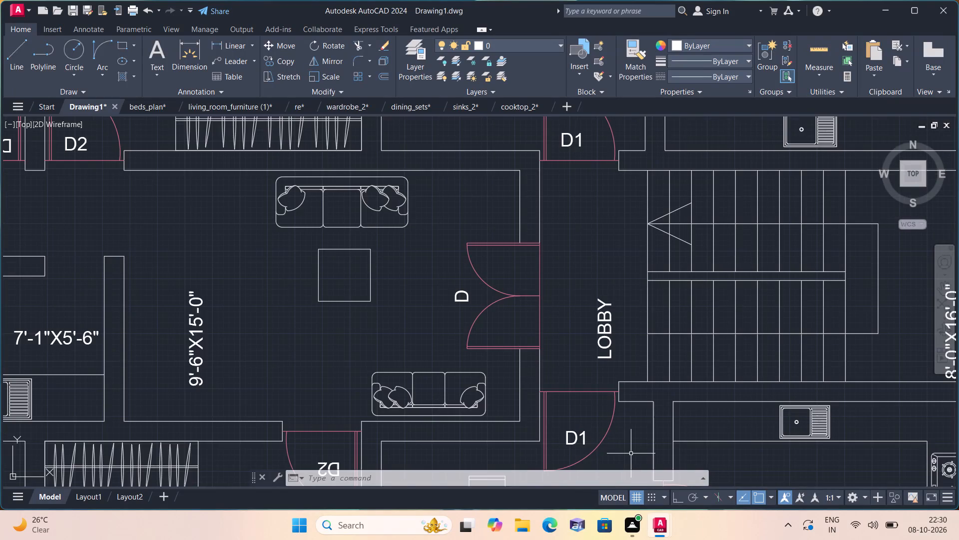
# Look over the whole floor plan, down to the lowest rooms, to check the room size texts and door labels.
pyautogui.scroll(-2, 630, 456)
pyautogui.moveTo(413, 421); pyautogui.dragTo(406, 419, button='middle')
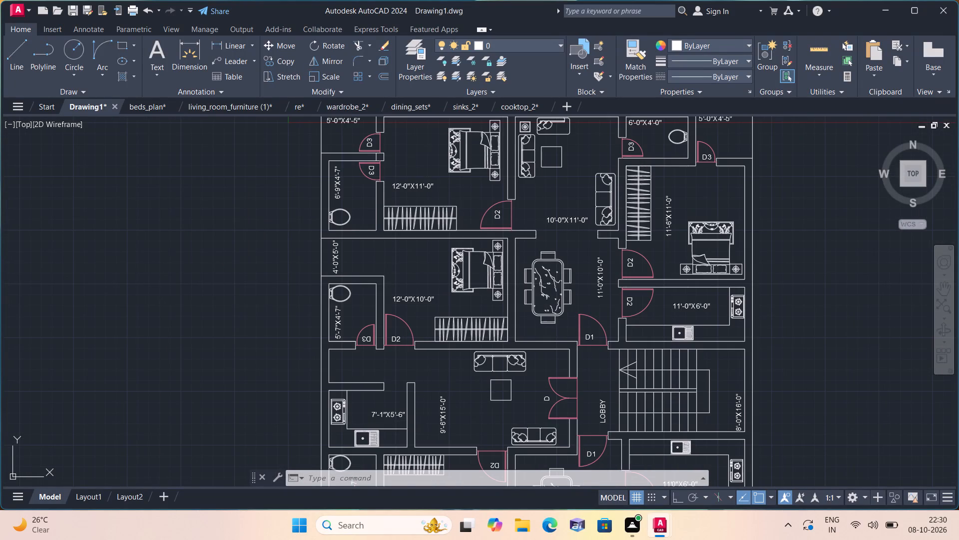
pyautogui.moveTo(406, 419); pyautogui.dragTo(417, 332, button='middle')
pyautogui.scroll(-1, 420, 329)
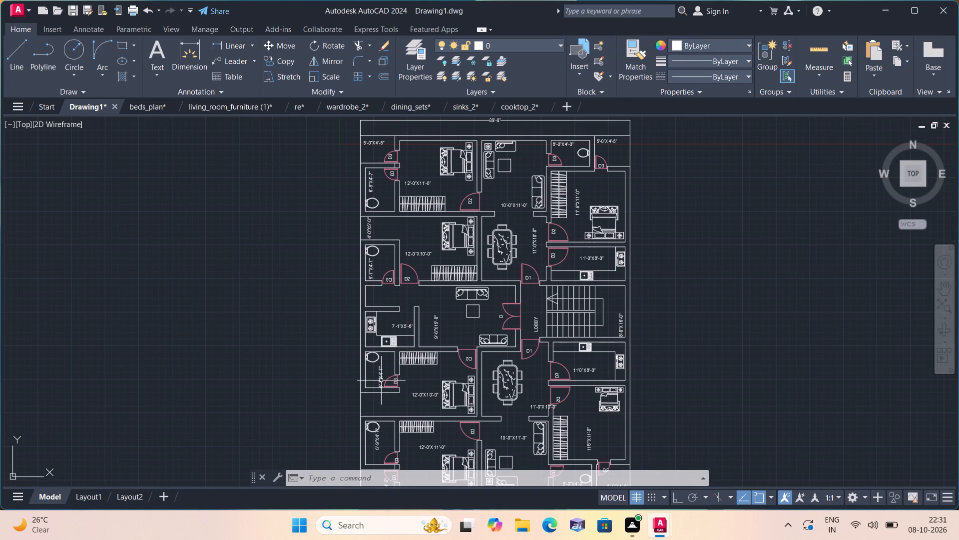
pyautogui.moveTo(380, 382); pyautogui.dragTo(379, 325, button='middle')
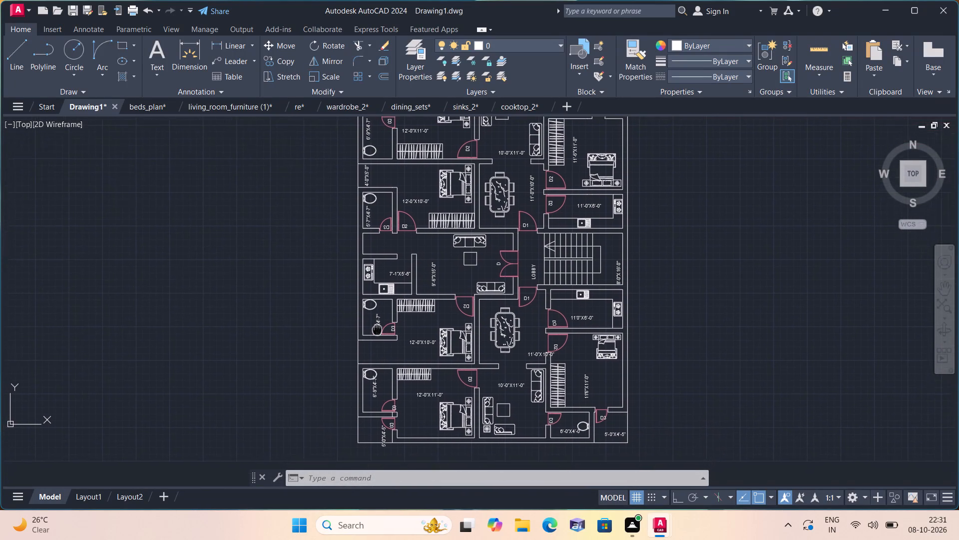
pyautogui.moveTo(379, 325); pyautogui.dragTo(392, 302, button='middle')
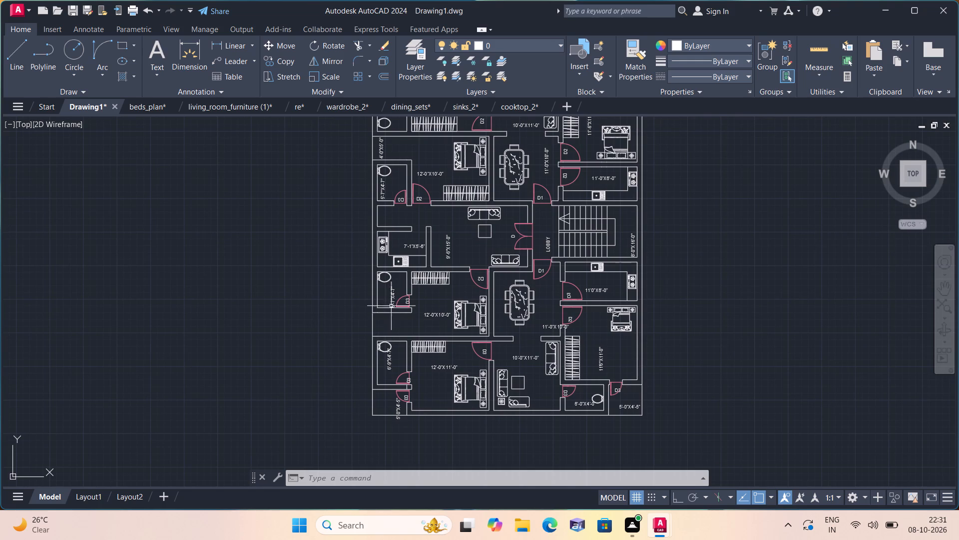
pyautogui.scroll(1, 405, 285)
pyautogui.moveTo(405, 285); pyautogui.dragTo(416, 325, button='middle')
pyautogui.scroll(-1, 416, 325)
# Copy the 4'-0"X5'-0" text from the upper flat into the matching space between the lower flat's two toilets.
pyautogui.scroll(1, 389, 188)
pyautogui.moveTo(379, 202); pyautogui.dragTo(385, 235, button='middle')
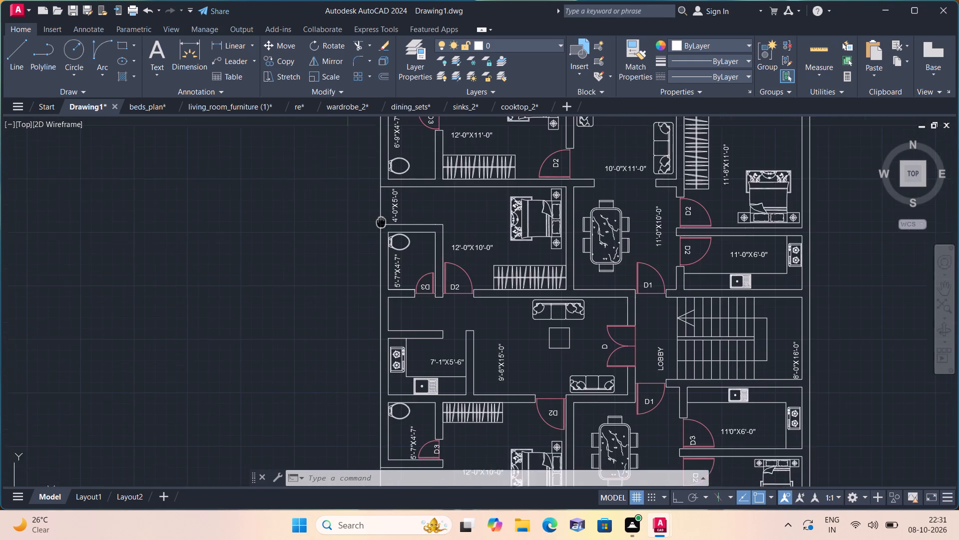
pyautogui.moveTo(385, 235); pyautogui.dragTo(386, 239, button='middle')
pyautogui.scroll(2, 390, 183)
pyautogui.click(412, 281)
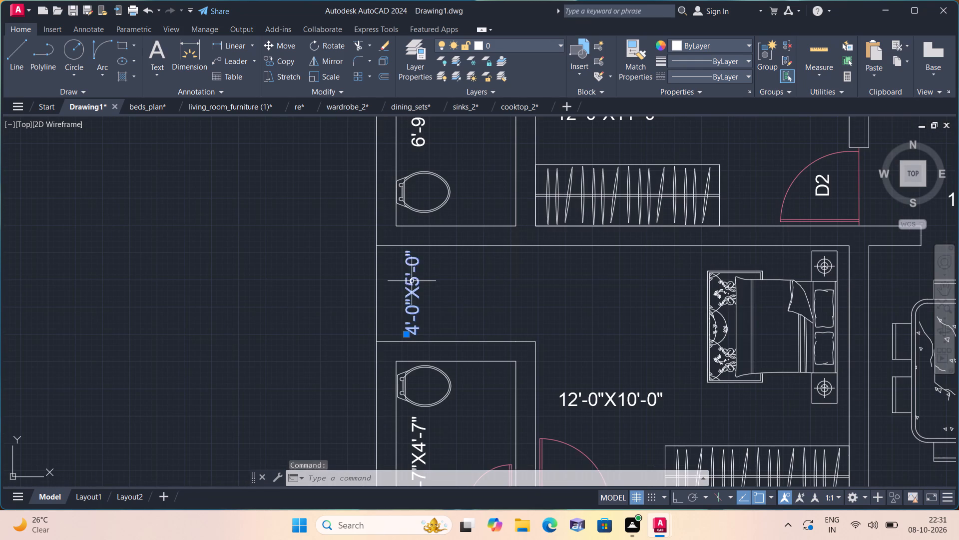
pyautogui.click(279, 62)
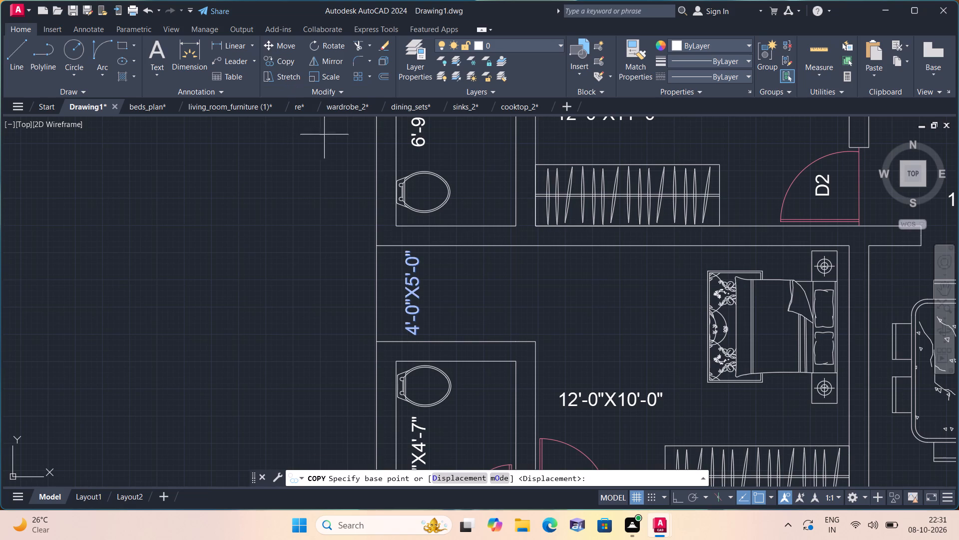
pyautogui.click(408, 285)
pyautogui.scroll(-1, 408, 285)
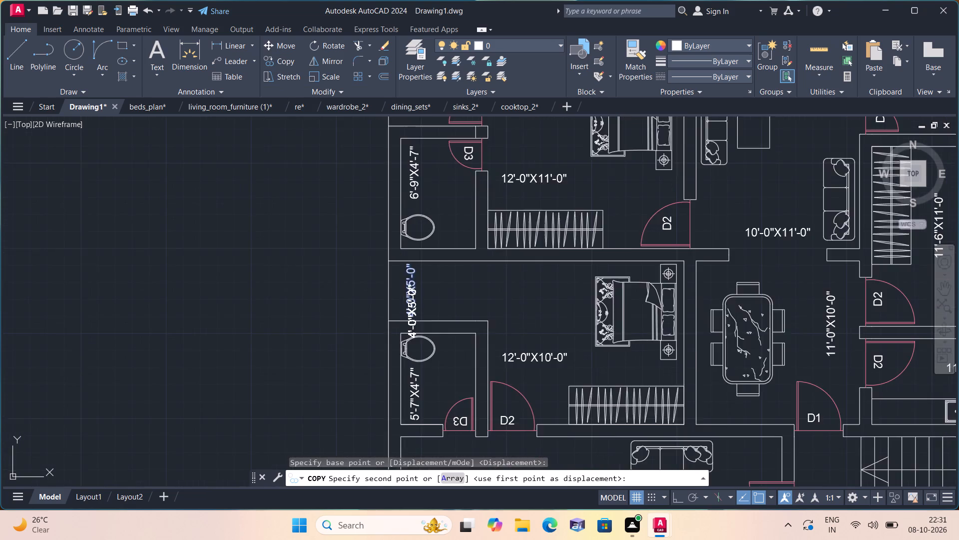
pyautogui.scroll(-1, 411, 289)
pyautogui.moveTo(466, 316); pyautogui.dragTo(433, 192, button='middle')
pyautogui.moveTo(396, 308); pyautogui.dragTo(403, 167, button='middle')
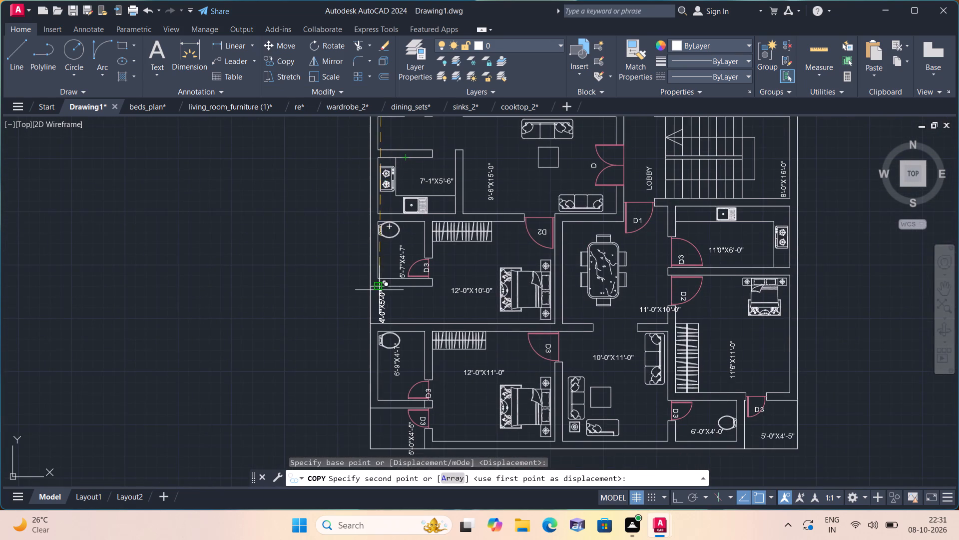
pyautogui.scroll(1, 379, 290)
pyautogui.moveTo(388, 302); pyautogui.dragTo(392, 181, button='middle')
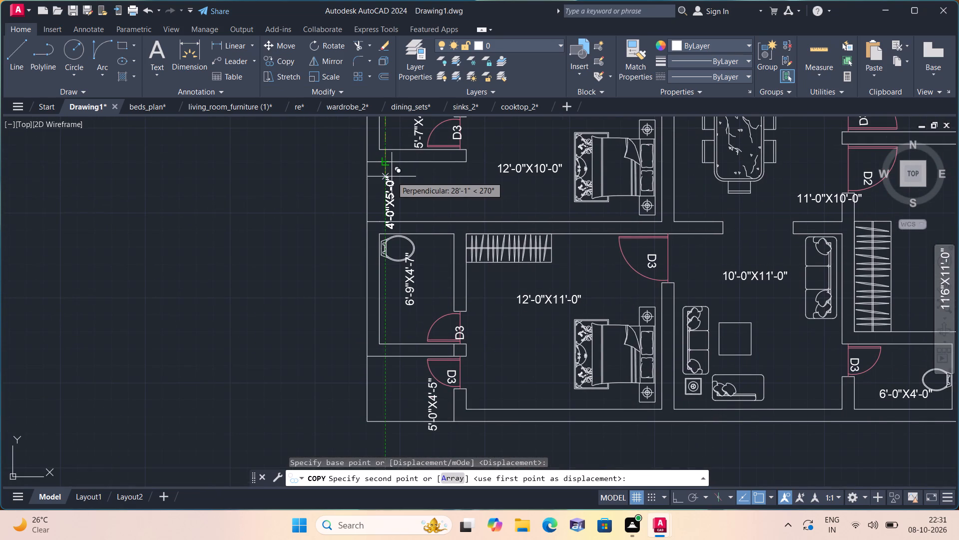
pyautogui.scroll(2, 390, 171)
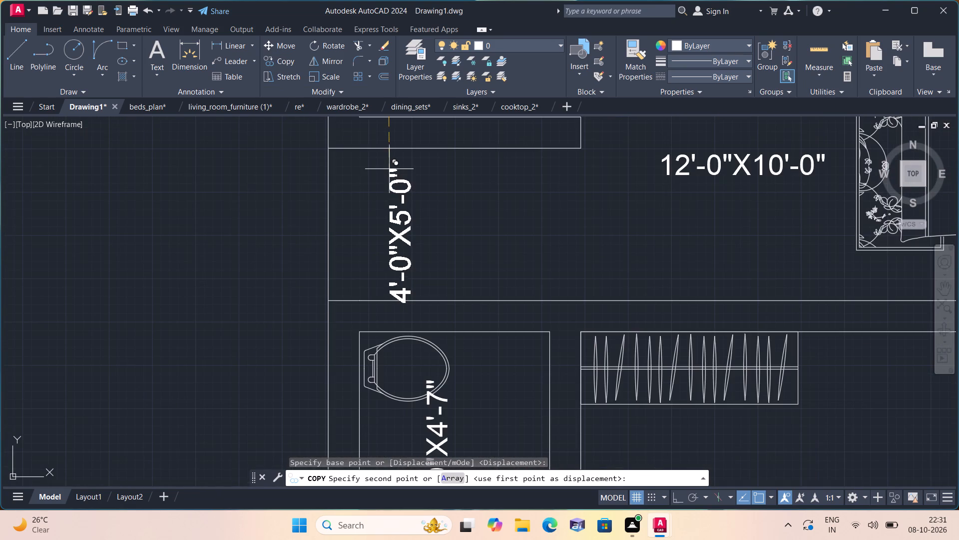
pyautogui.click(384, 159)
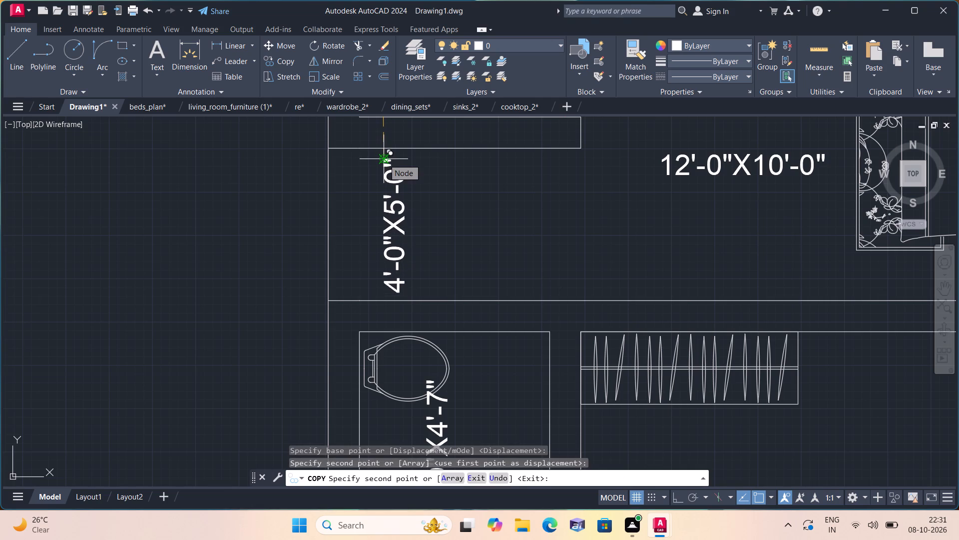
pyautogui.press('Escape')
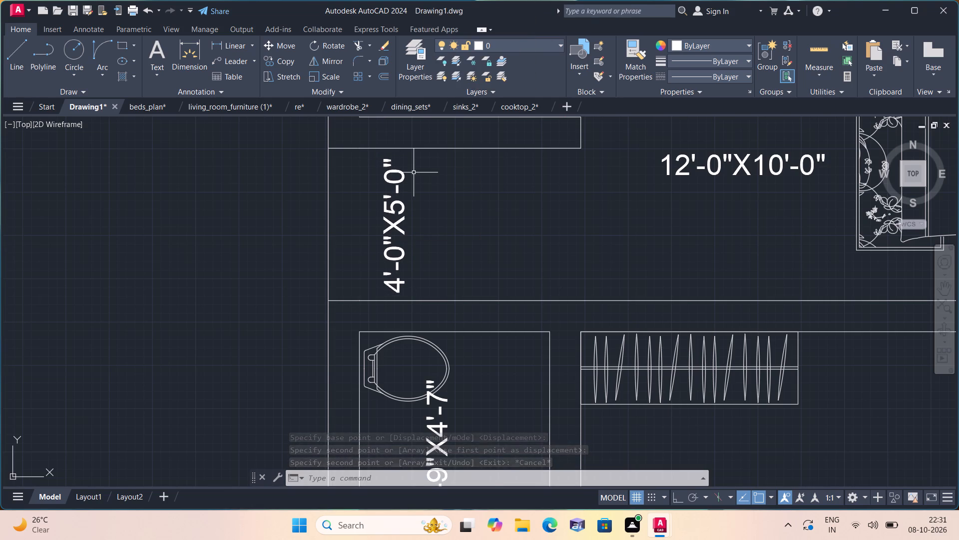
# Switch to the dining_sets drawing, and close the cooktop_2 and sinks_2 drawings with their changes saved.
pyautogui.click(420, 106)
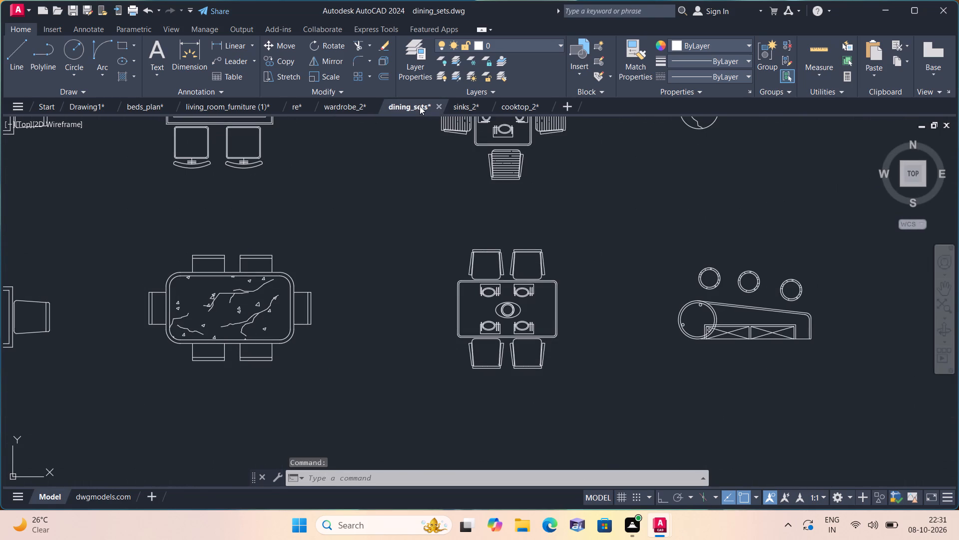
pyautogui.scroll(-1, 231, 15)
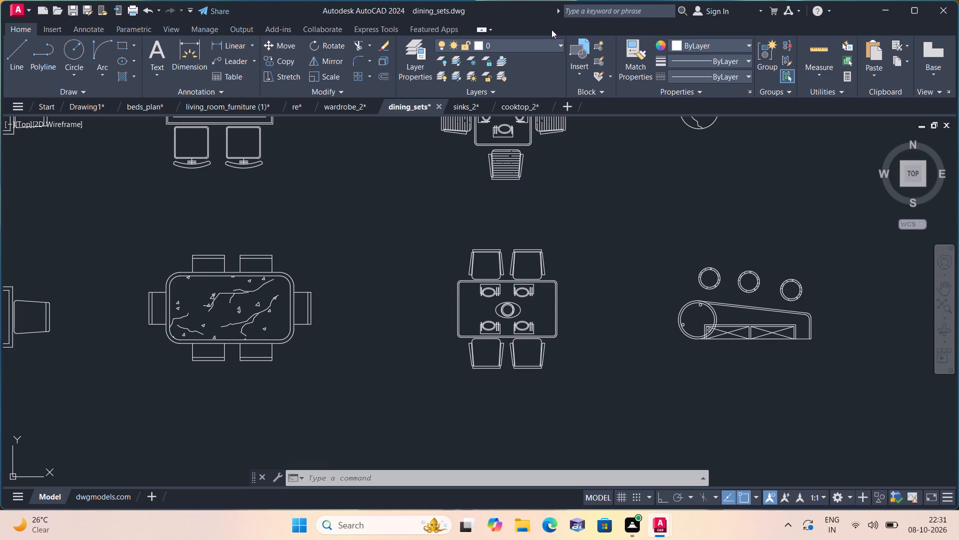
pyautogui.scroll(-1, 549, 167)
pyautogui.scroll(-1, 446, 241)
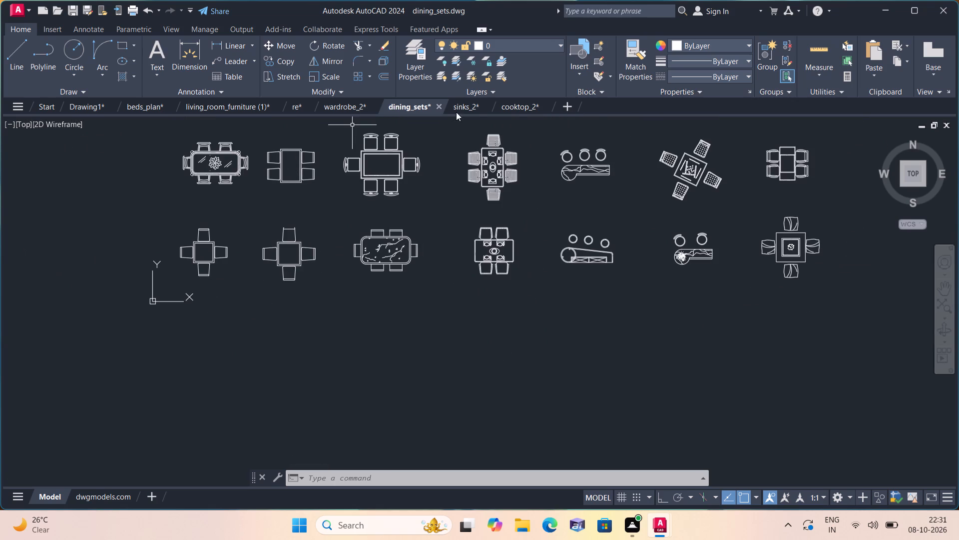
pyautogui.click(546, 105)
pyautogui.scroll(1, 546, 105)
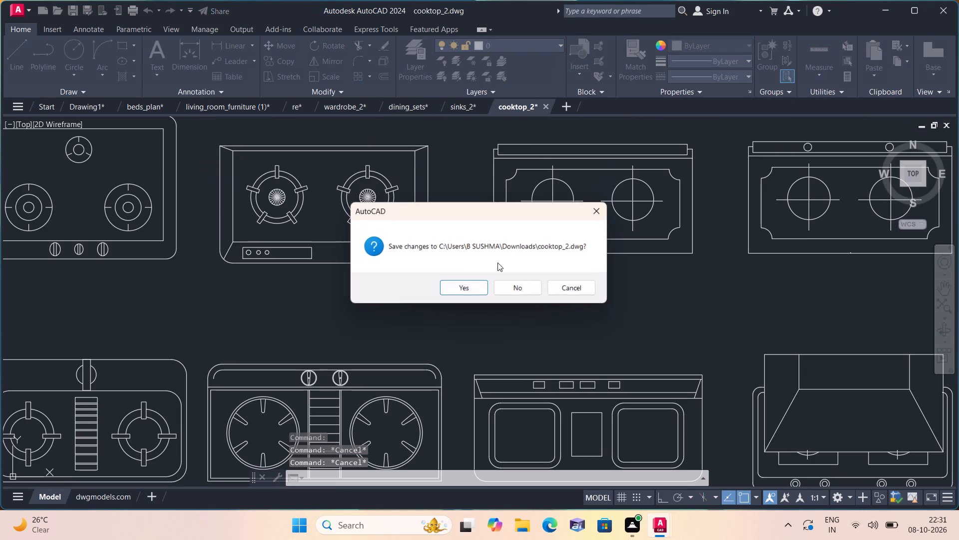
pyautogui.click(470, 294)
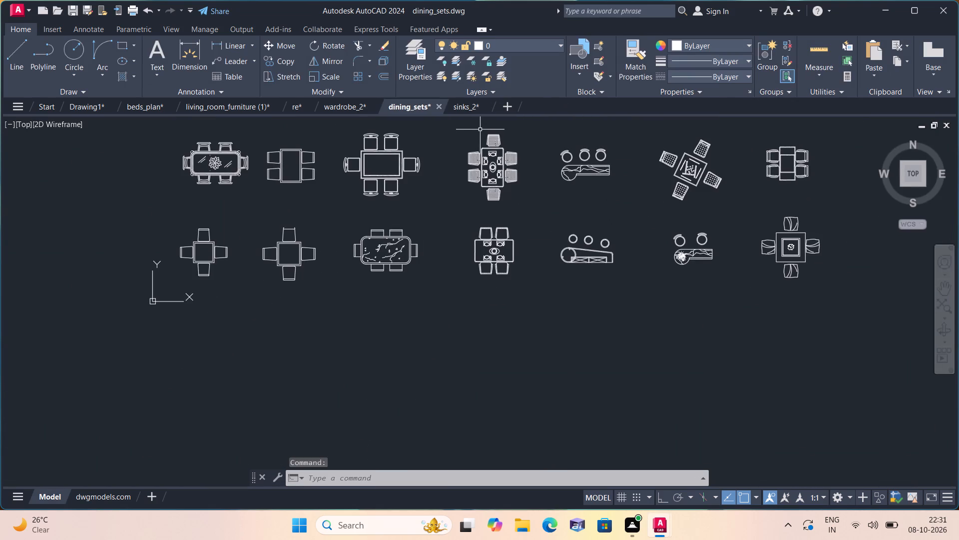
pyautogui.click(485, 104)
pyautogui.click(463, 286)
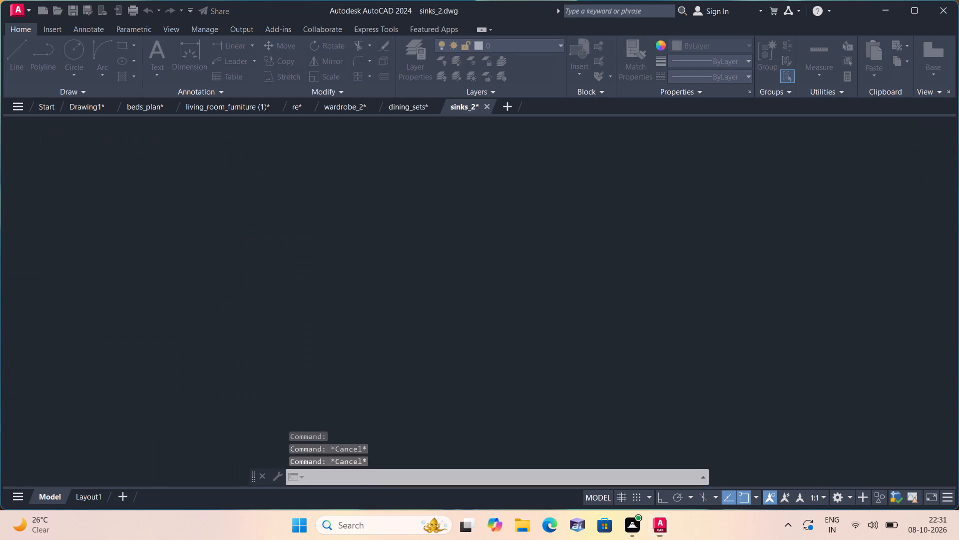
# Copy the straight-edged rectangular eight-chair dining set from the dining_sets drawing to the clipboard.
pyautogui.moveTo(435, 245); pyautogui.dragTo(480, 376, button='middle')
pyautogui.scroll(-1, 480, 376)
pyautogui.moveTo(467, 310); pyautogui.dragTo(499, 391, button='middle')
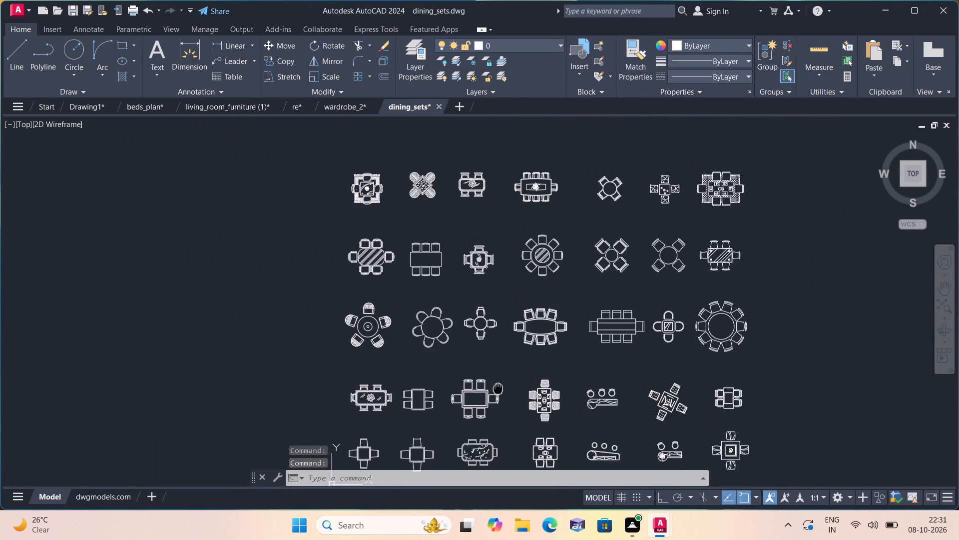
pyautogui.moveTo(499, 391); pyautogui.dragTo(499, 394, button='middle')
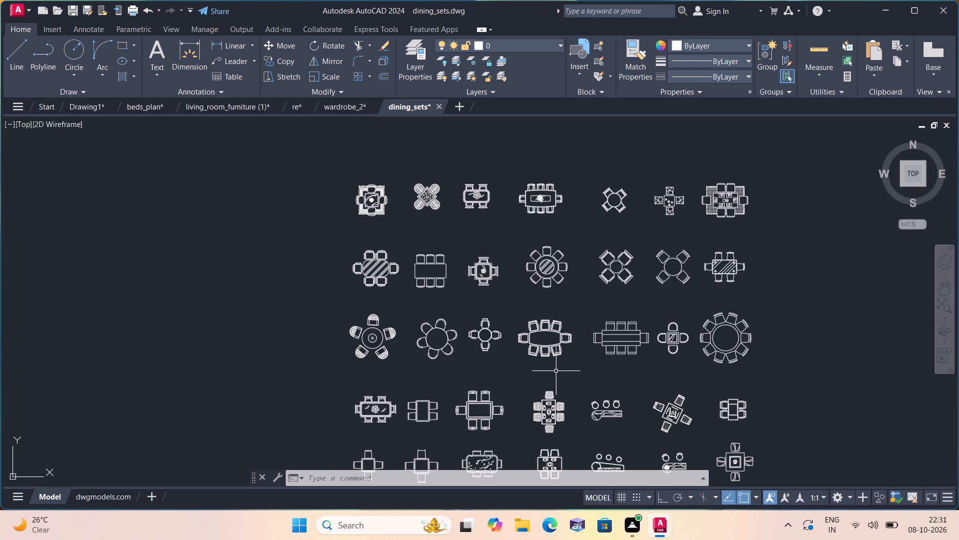
pyautogui.scroll(3, 611, 349)
pyautogui.click(718, 394)
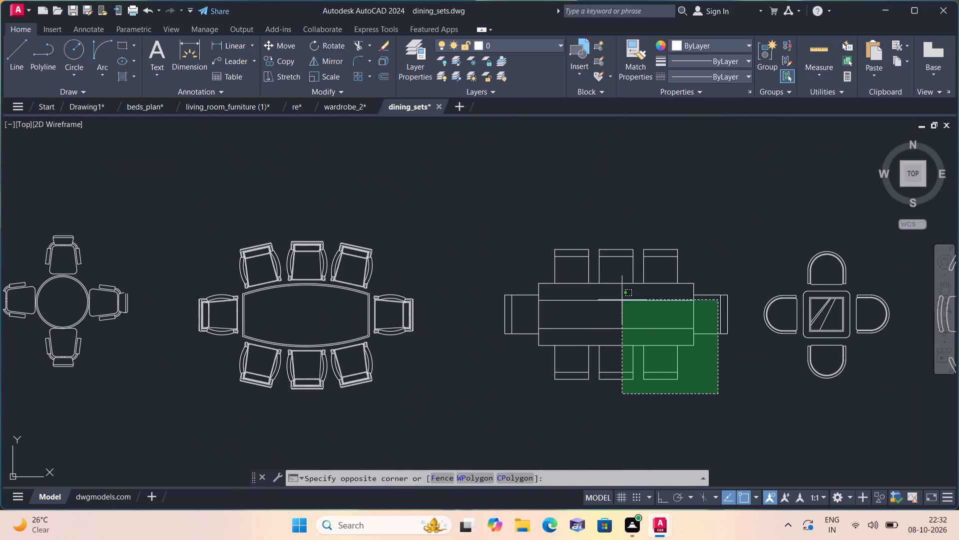
pyautogui.click(490, 234)
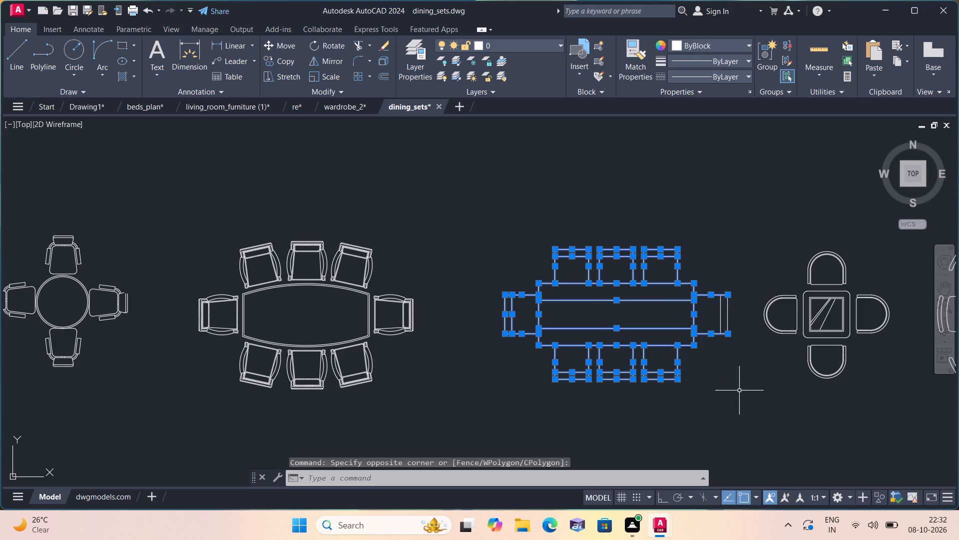
pyautogui.moveTo(748, 391); pyautogui.dragTo(731, 378)
pyautogui.click(620, 285)
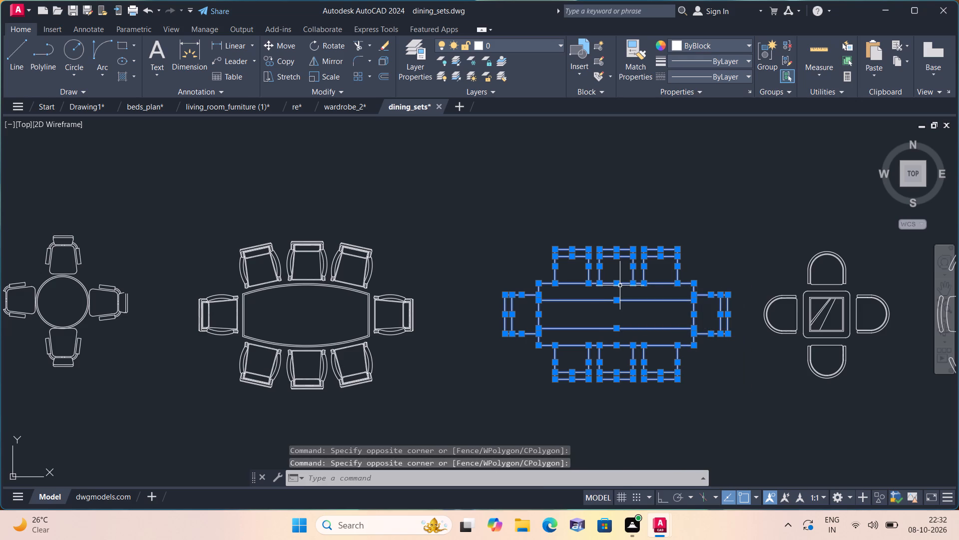
pyautogui.hotkey('ctrl', 'c')
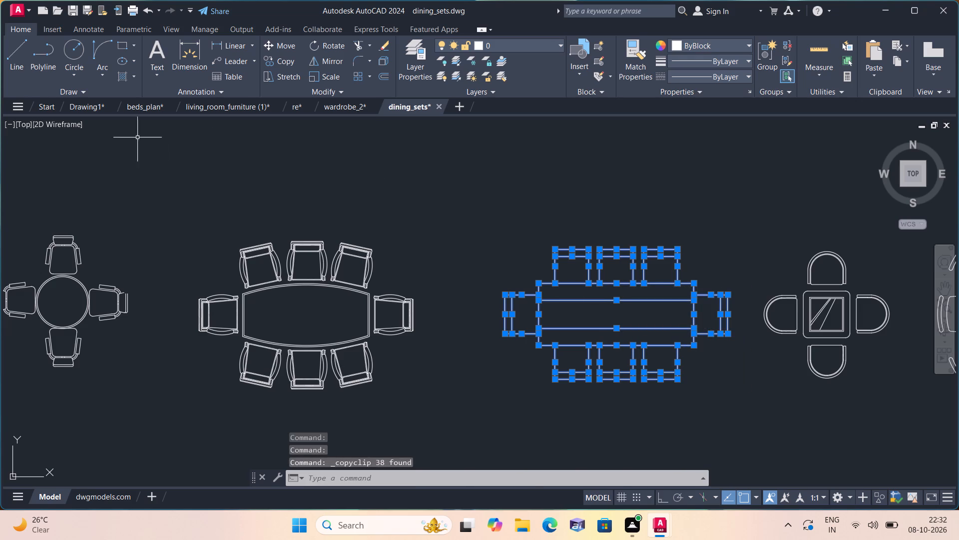
# Paste the eight-chair dining set into Drawing1, in the empty area to the right of the floor plan.
pyautogui.click(84, 105)
pyautogui.hotkey('ctrl', 'v')
pyautogui.scroll(-5, 282, 249)
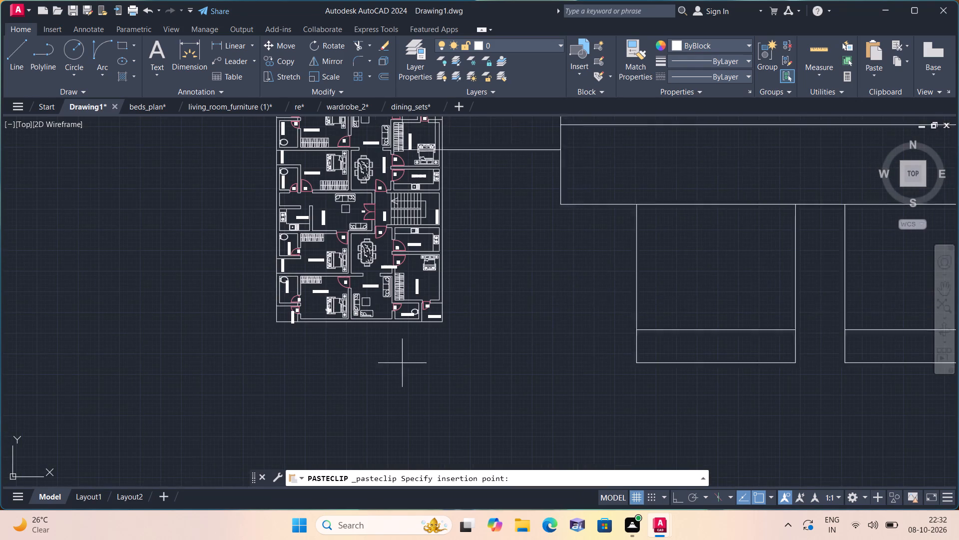
pyautogui.scroll(-2, 455, 352)
pyautogui.moveTo(458, 339); pyautogui.dragTo(328, 370, button='middle')
pyautogui.click(415, 356)
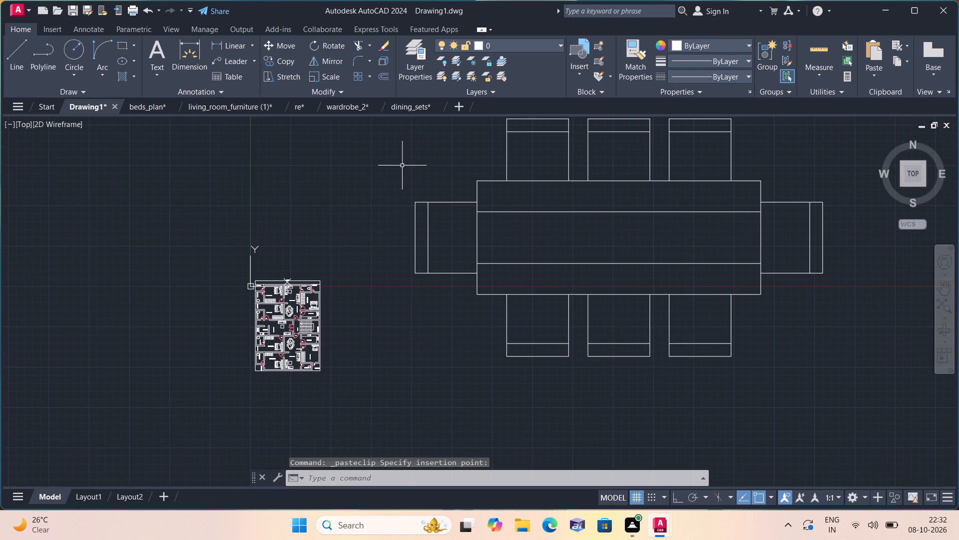
# Close the dining_sets, wardrobe_2, re and living_room_furniture (1) drawings, saving the changes to each.
pyautogui.click(437, 107)
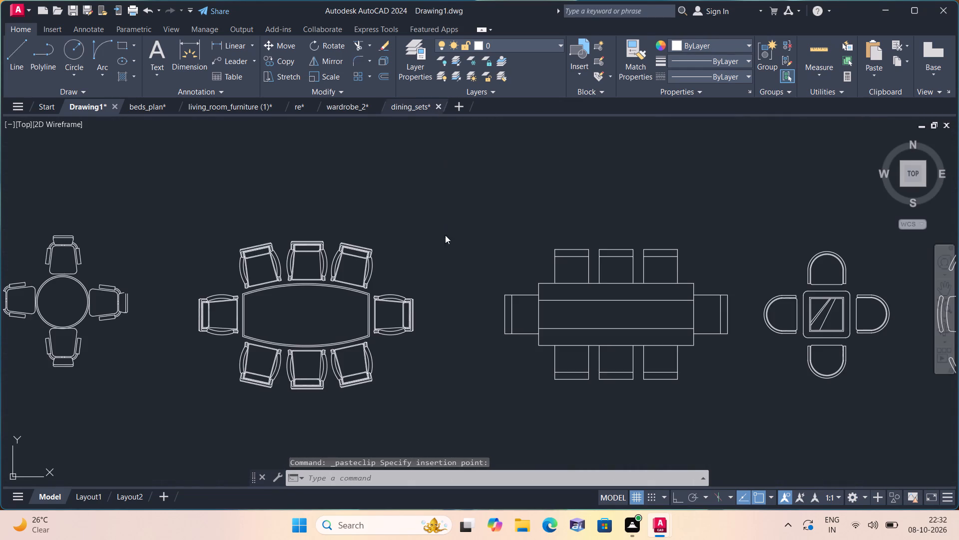
pyautogui.click(463, 286)
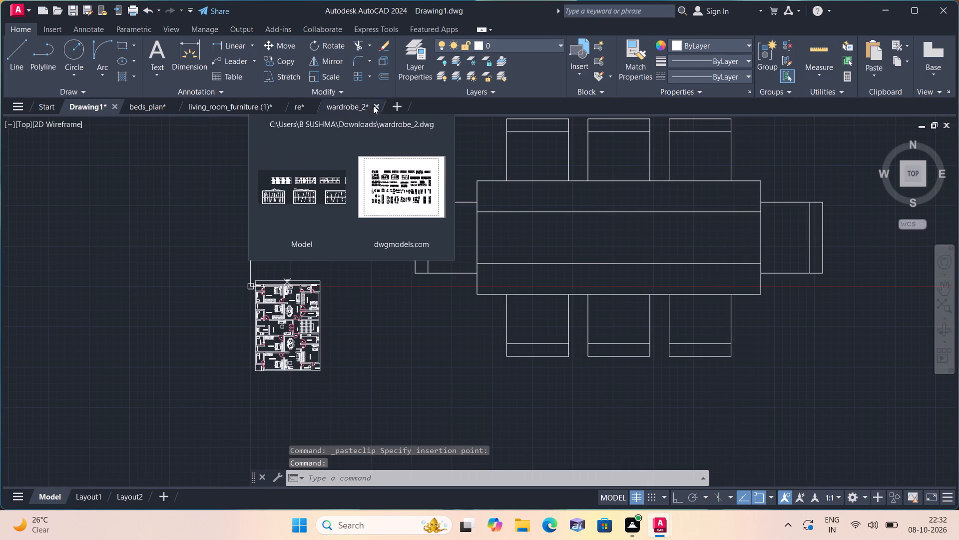
pyautogui.click(373, 105)
pyautogui.click(458, 290)
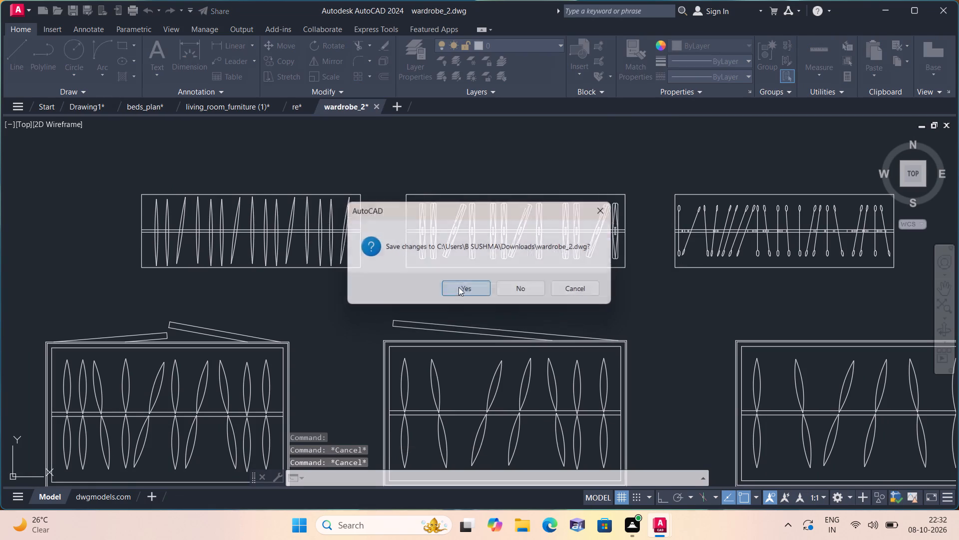
pyautogui.click(307, 105)
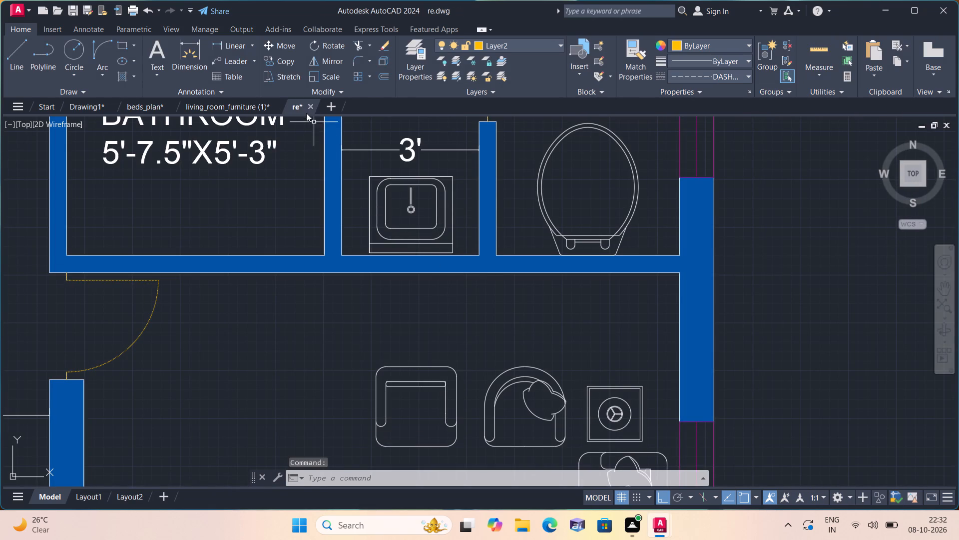
pyautogui.click(310, 106)
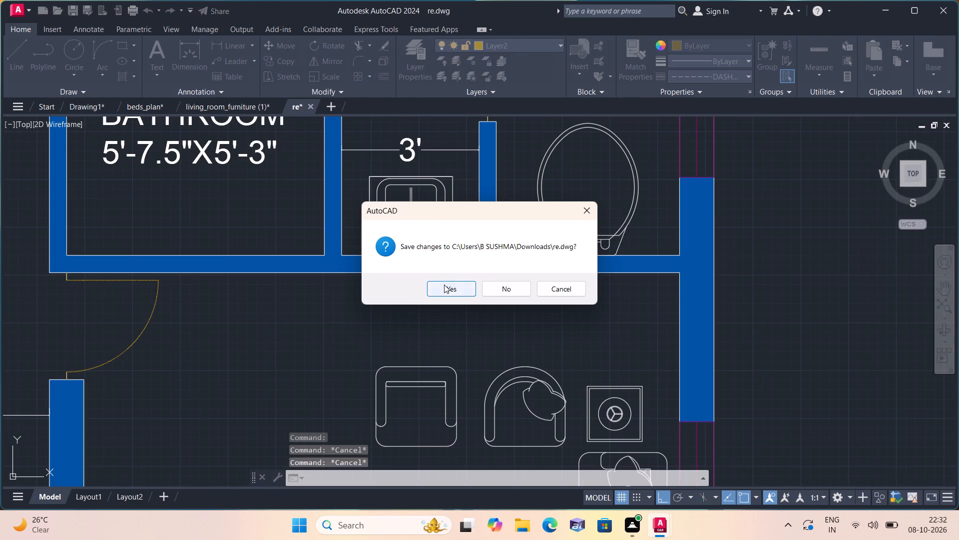
pyautogui.click(444, 285)
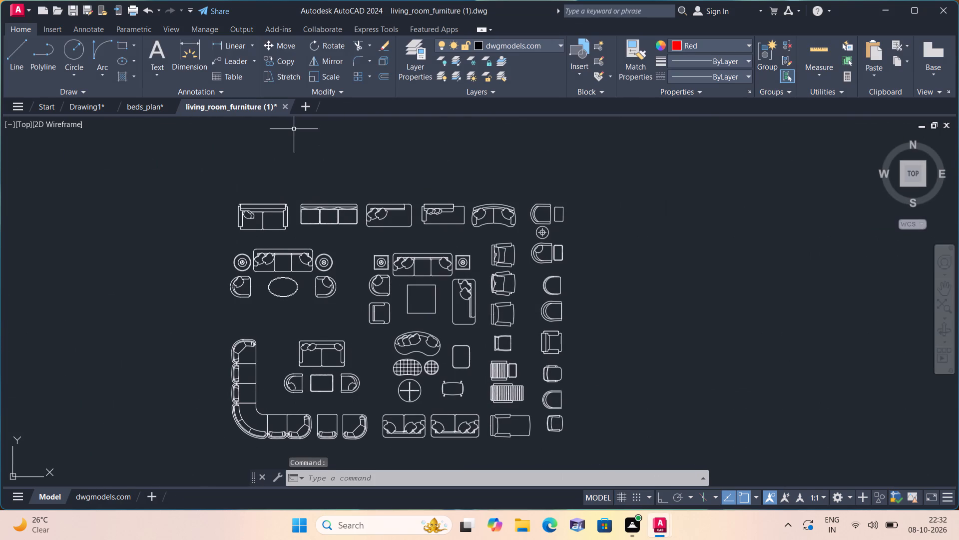
pyautogui.click(285, 105)
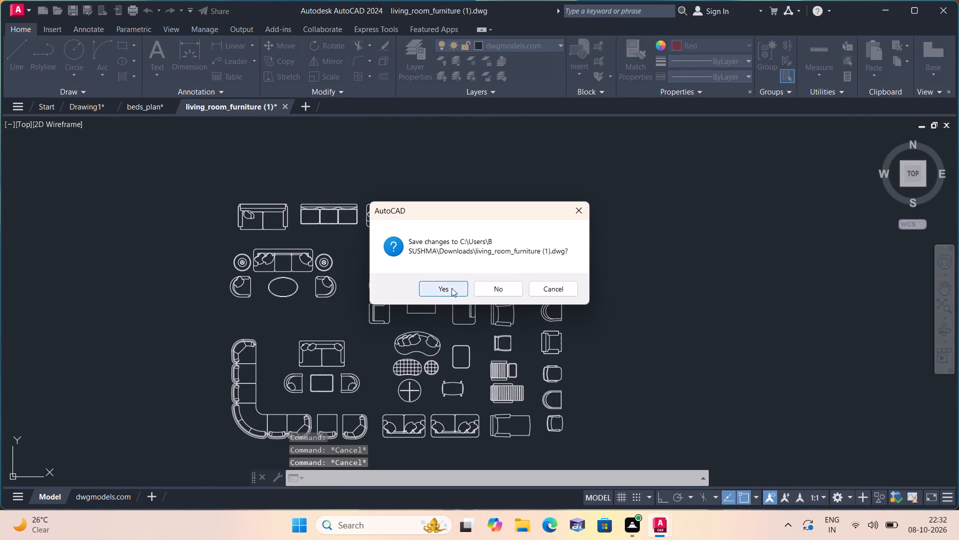
pyautogui.click(452, 288)
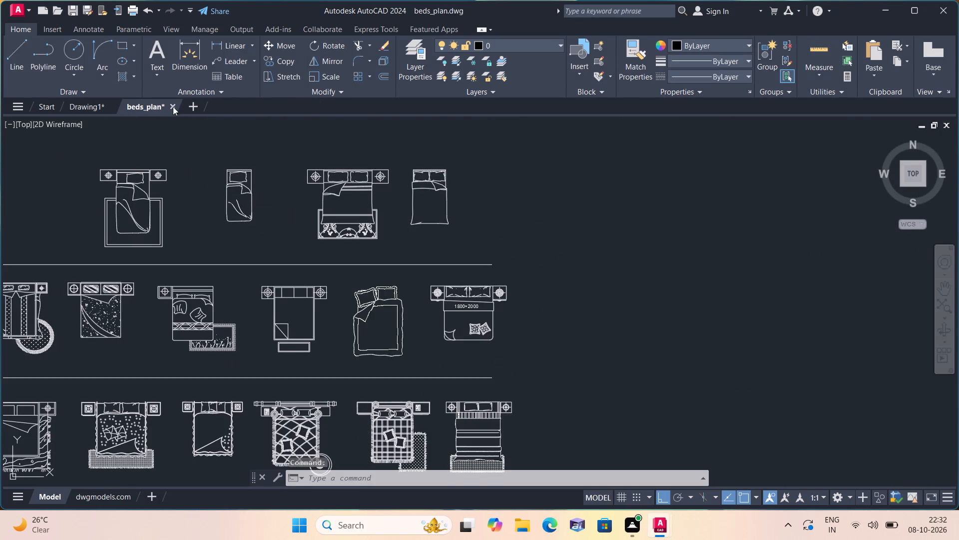
# Close the beds_plan drawing, saving its changes.
pyautogui.click(172, 103)
pyautogui.click(452, 287)
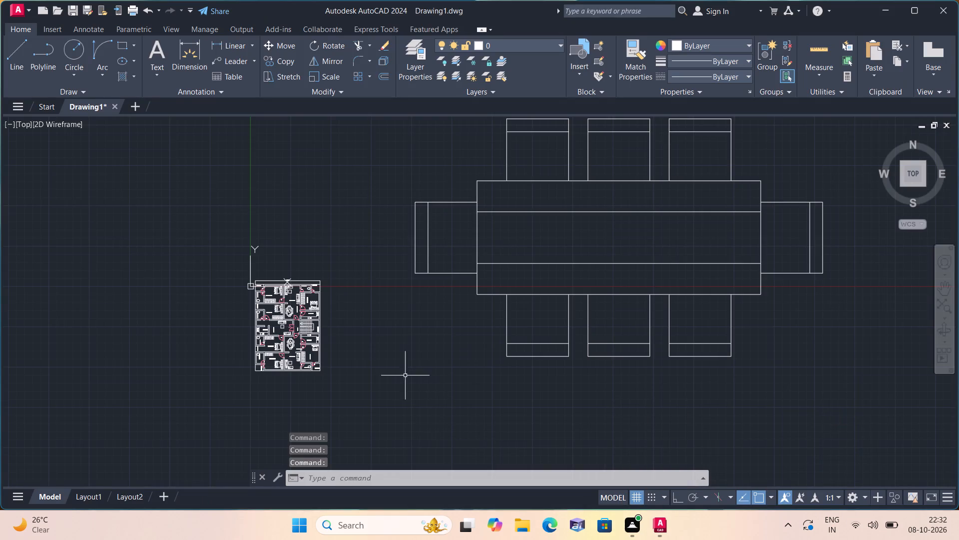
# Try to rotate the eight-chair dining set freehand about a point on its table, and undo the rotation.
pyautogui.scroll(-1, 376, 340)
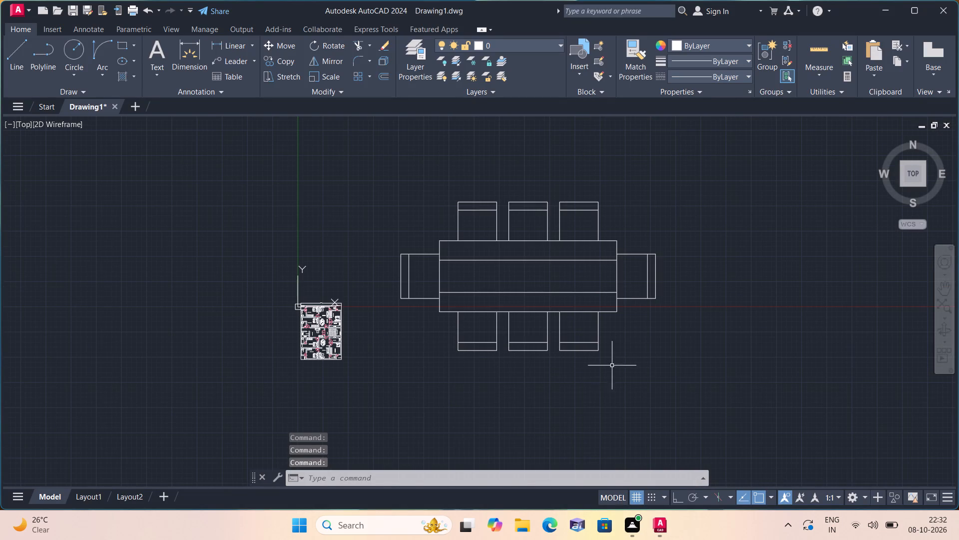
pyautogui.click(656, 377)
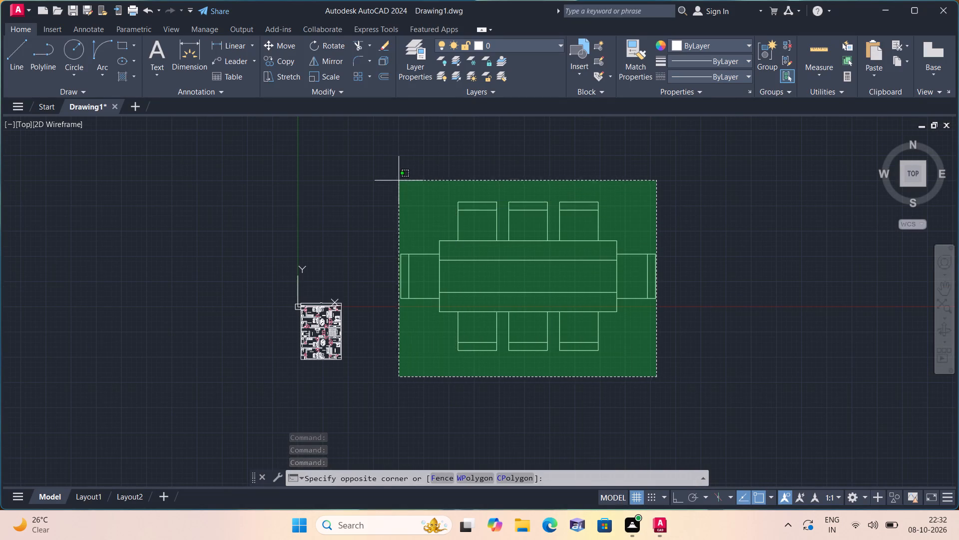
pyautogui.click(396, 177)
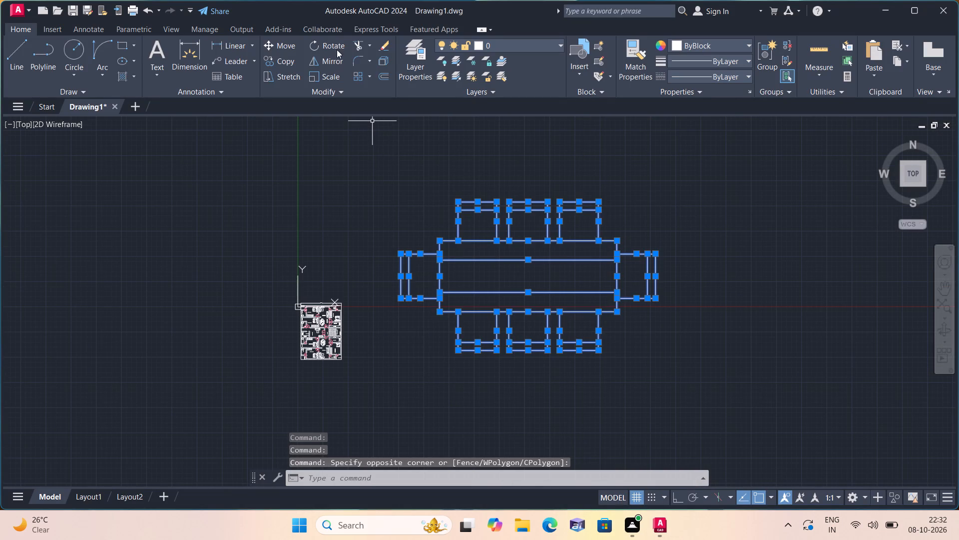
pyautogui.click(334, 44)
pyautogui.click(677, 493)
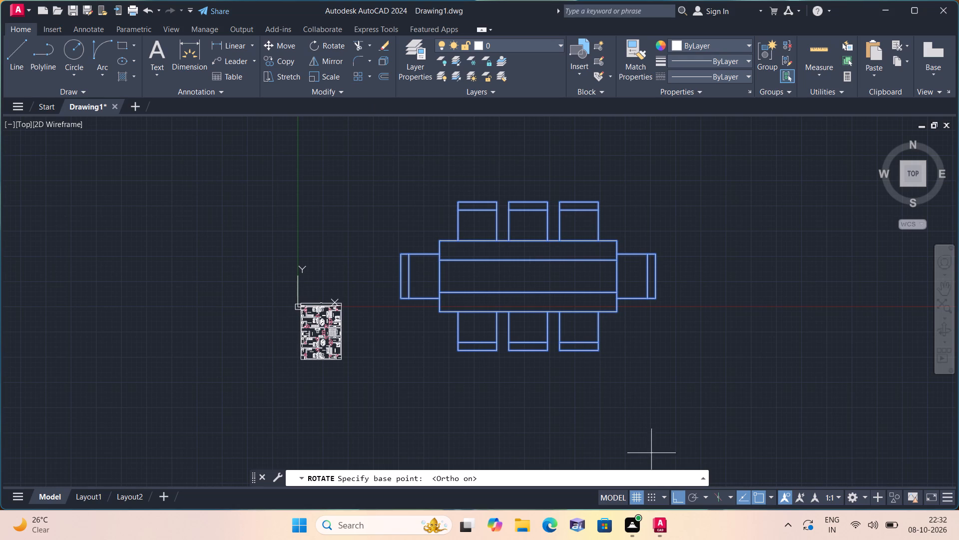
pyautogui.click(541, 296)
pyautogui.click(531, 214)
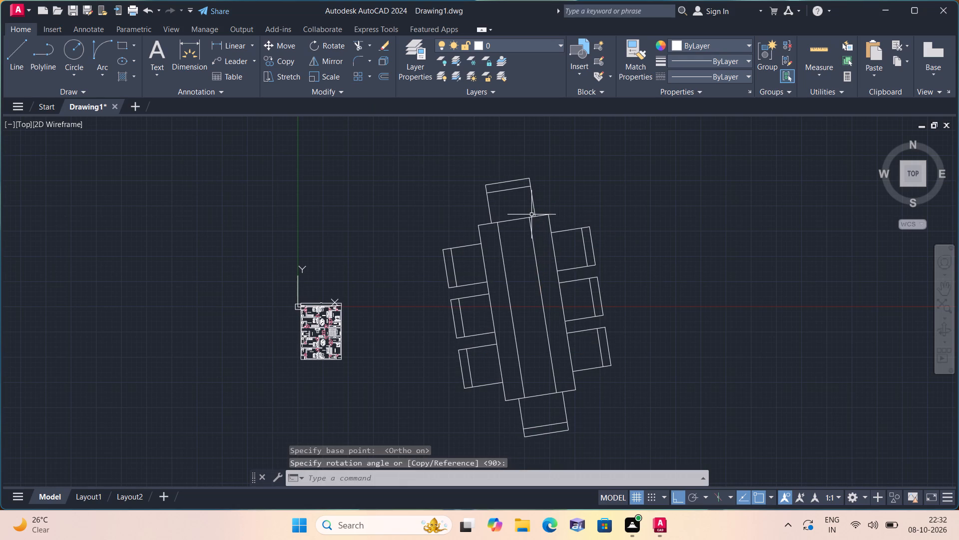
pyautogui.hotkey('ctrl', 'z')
# Rotate the whole eight-chair dining set by 90° with Ortho on so its table runs vertically, and turn Ortho off.
pyautogui.click(720, 400)
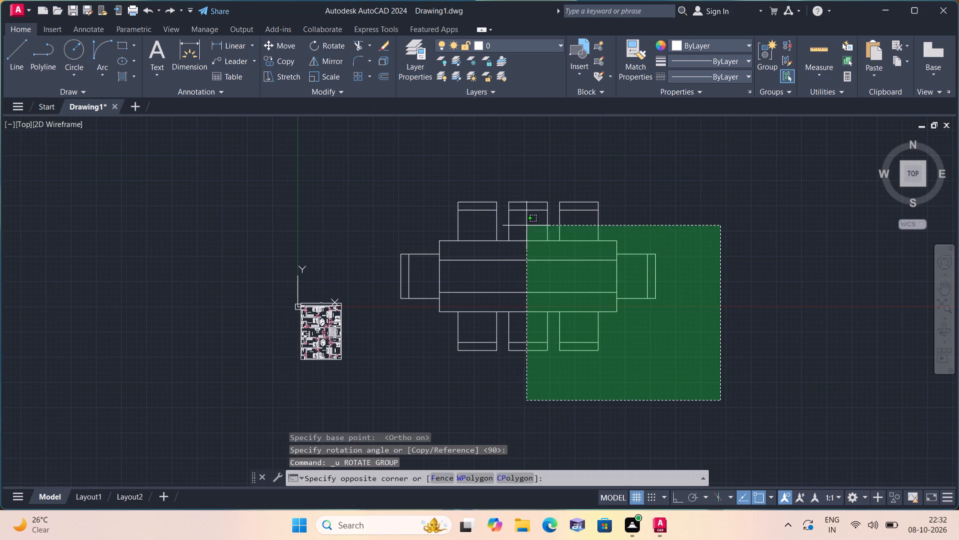
pyautogui.click(396, 176)
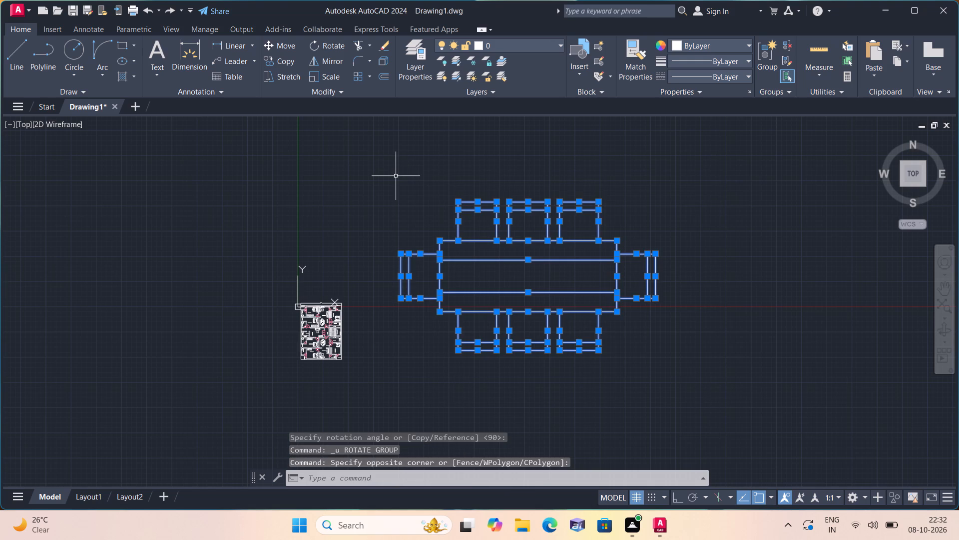
pyautogui.press('F8')
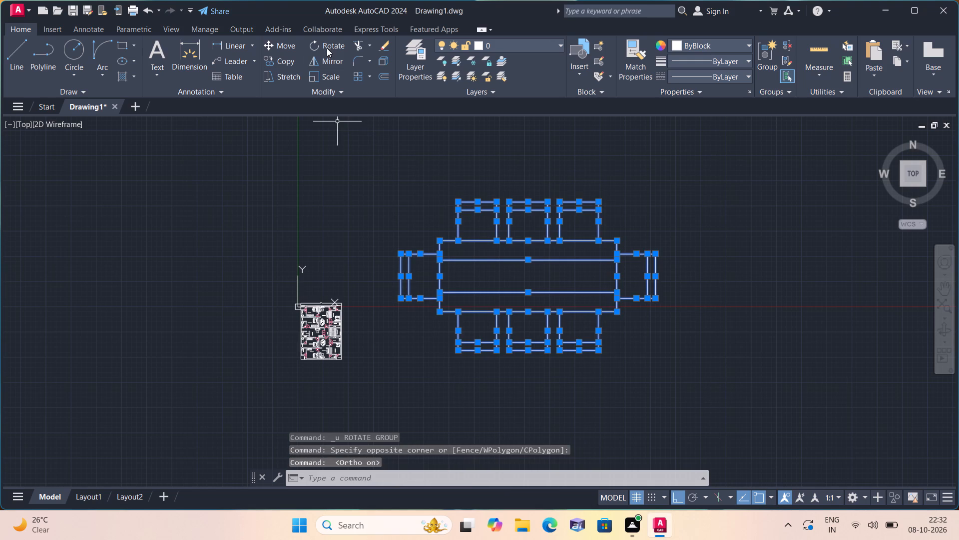
pyautogui.click(327, 48)
pyautogui.click(518, 262)
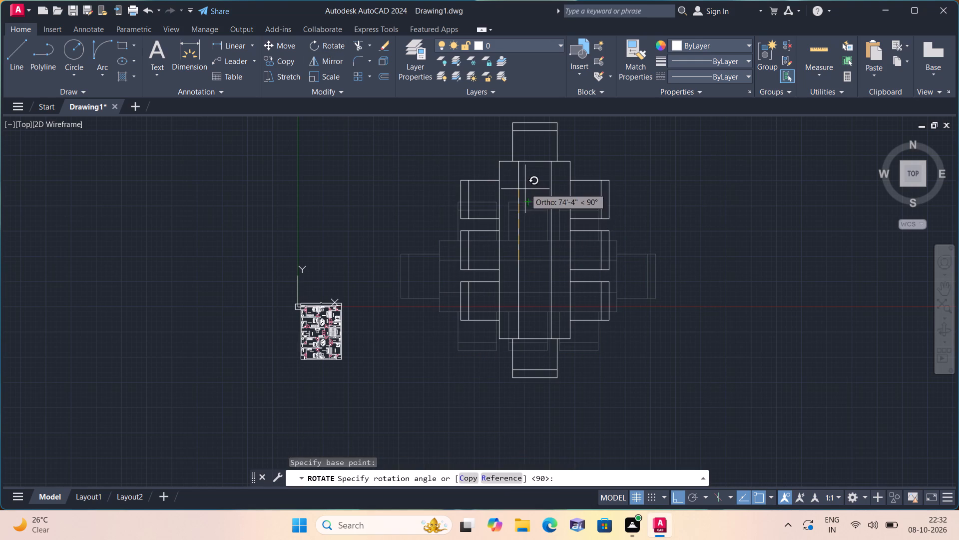
pyautogui.moveTo(517, 171); pyautogui.dragTo(519, 234, button='middle')
pyautogui.click(505, 172)
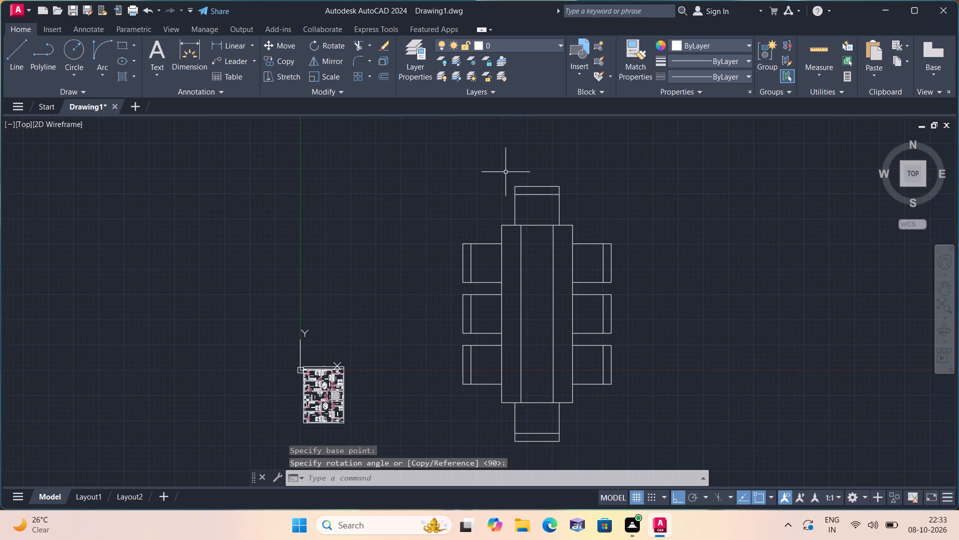
pyautogui.click(679, 496)
# Scale the rotated dining set down freehand from its centre, to a small fraction of its size to suit the floor plan.
pyautogui.scroll(-1, 568, 371)
pyautogui.moveTo(568, 371); pyautogui.dragTo(539, 315, button='middle')
pyautogui.click(602, 391)
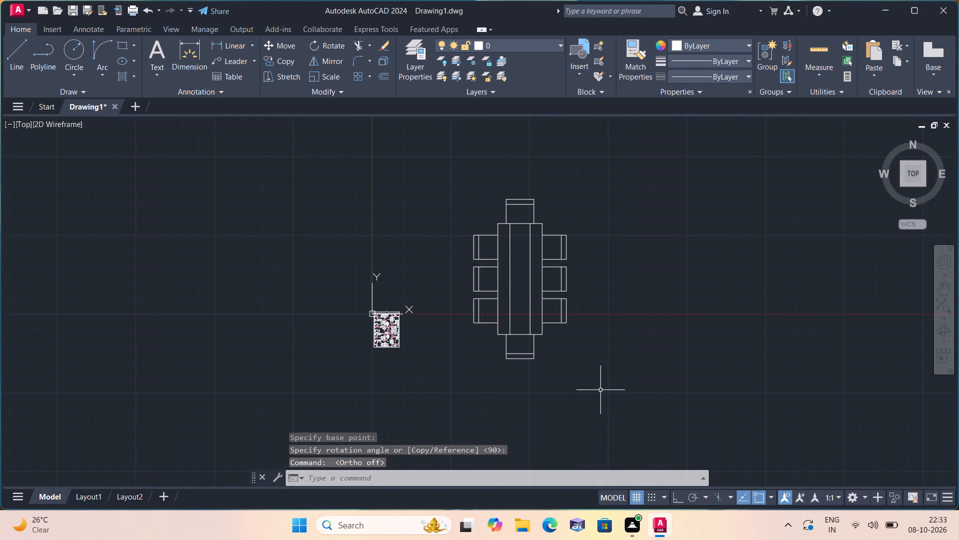
pyautogui.scroll(1, 579, 360)
pyautogui.moveTo(423, 207); pyautogui.dragTo(420, 243, button='middle')
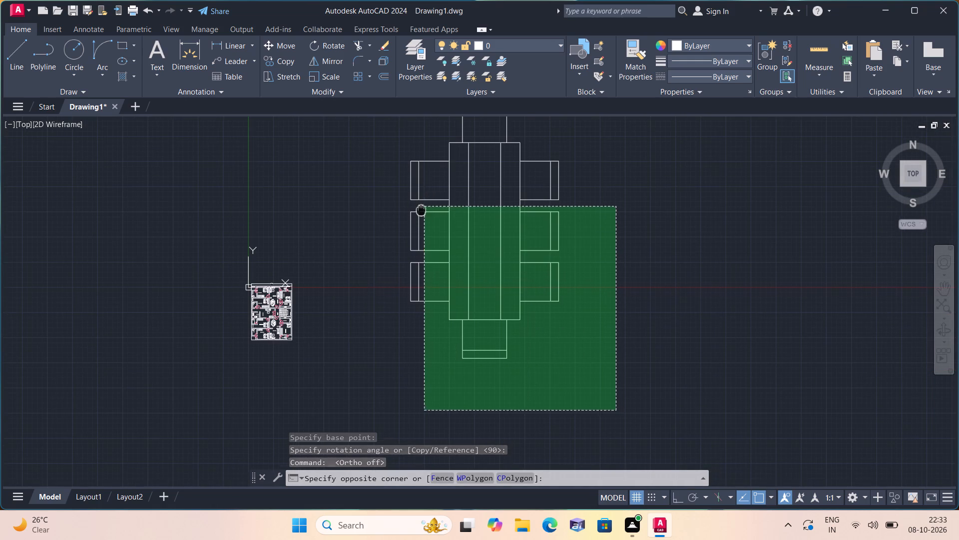
pyautogui.moveTo(420, 243); pyautogui.dragTo(422, 266, button='middle')
pyautogui.click(382, 150)
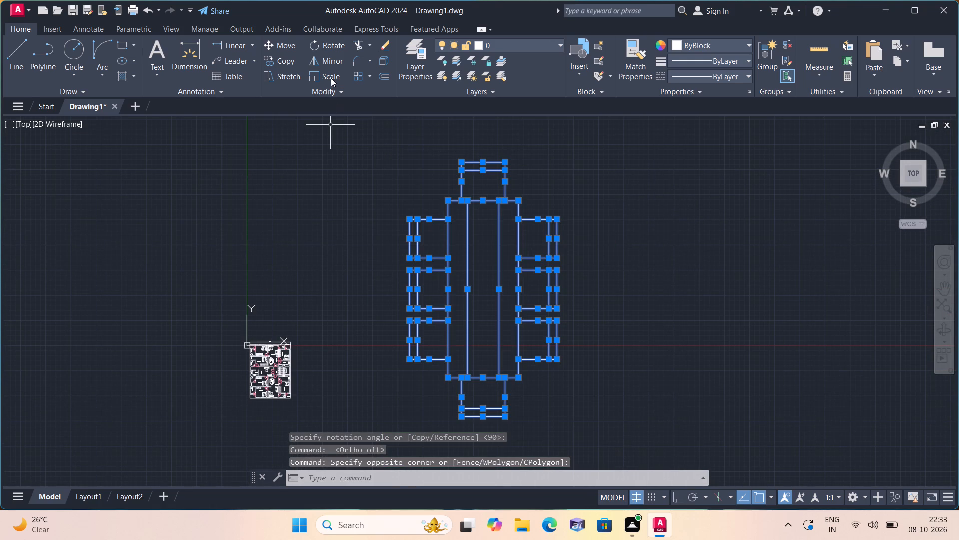
pyautogui.click(331, 76)
pyautogui.click(482, 293)
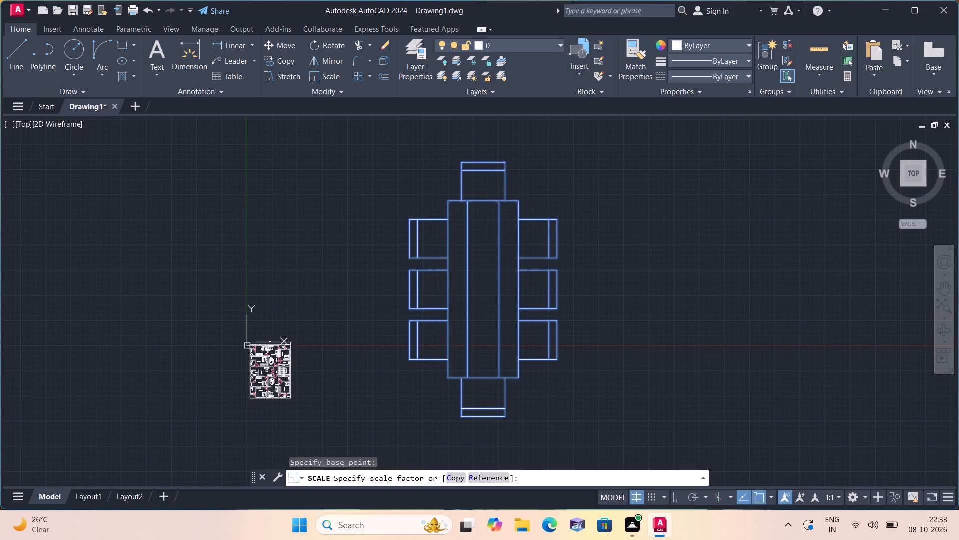
pyautogui.scroll(4, 482, 293)
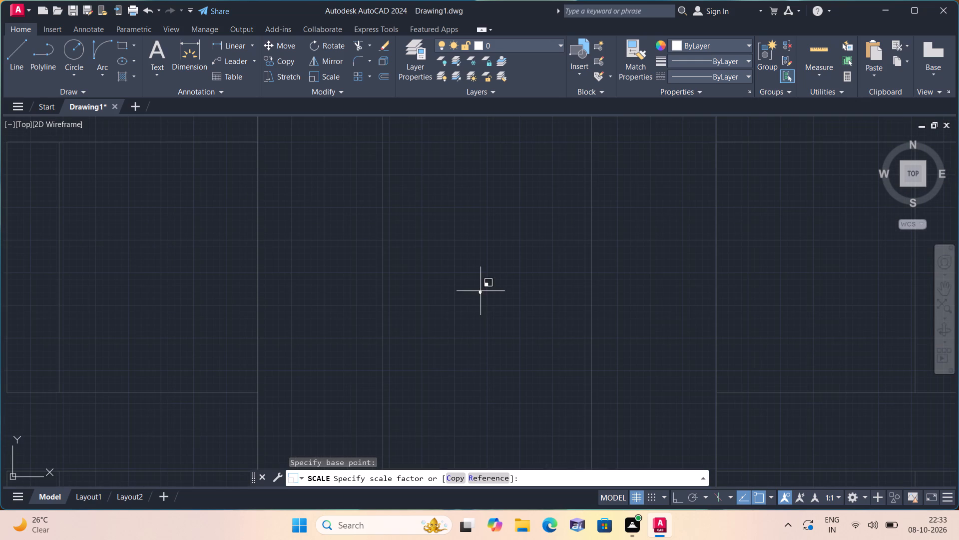
pyautogui.click(480, 288)
# Move the shrunken dining set into the 9'-6"X15'-0" room, between the kitchen wall and the room size text.
pyautogui.click(494, 311)
pyautogui.click(445, 262)
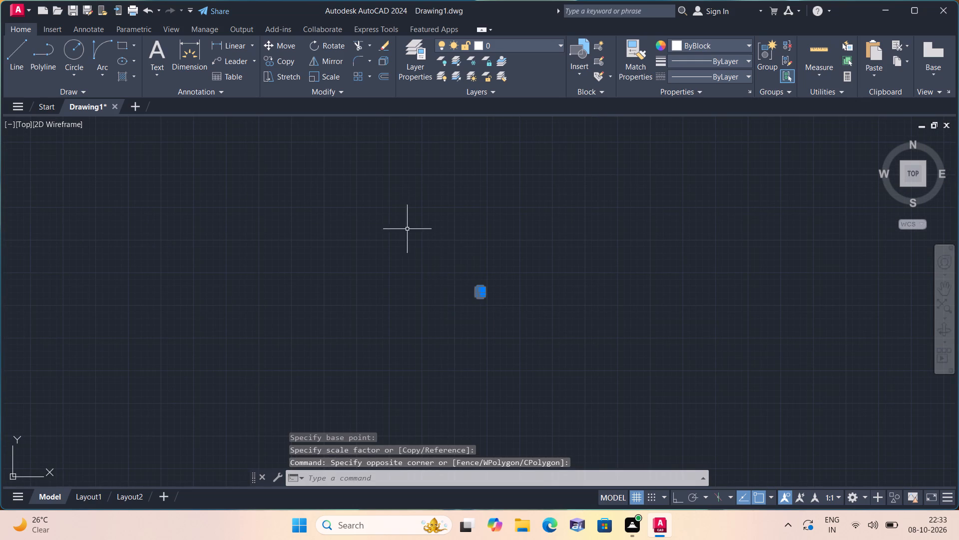
pyautogui.click(281, 45)
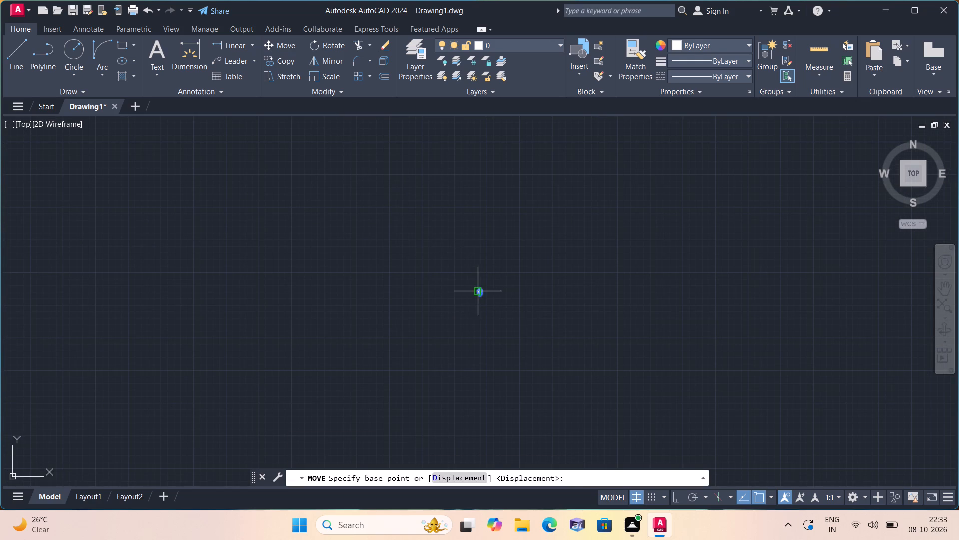
pyautogui.click(479, 292)
pyautogui.scroll(-2, 465, 302)
pyautogui.moveTo(357, 344); pyautogui.dragTo(548, 230, button='middle')
pyautogui.scroll(-2, 551, 229)
pyautogui.scroll(2, 349, 318)
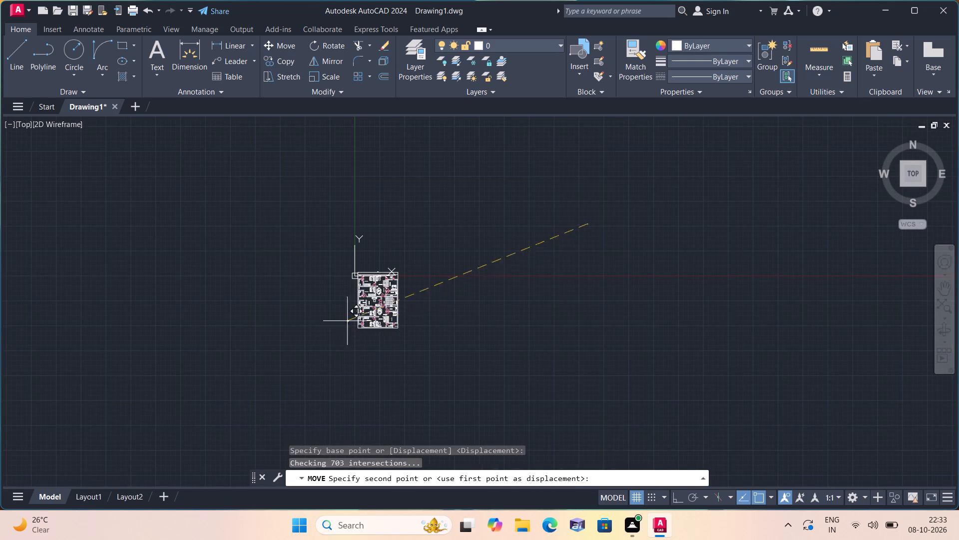
pyautogui.scroll(2, 350, 316)
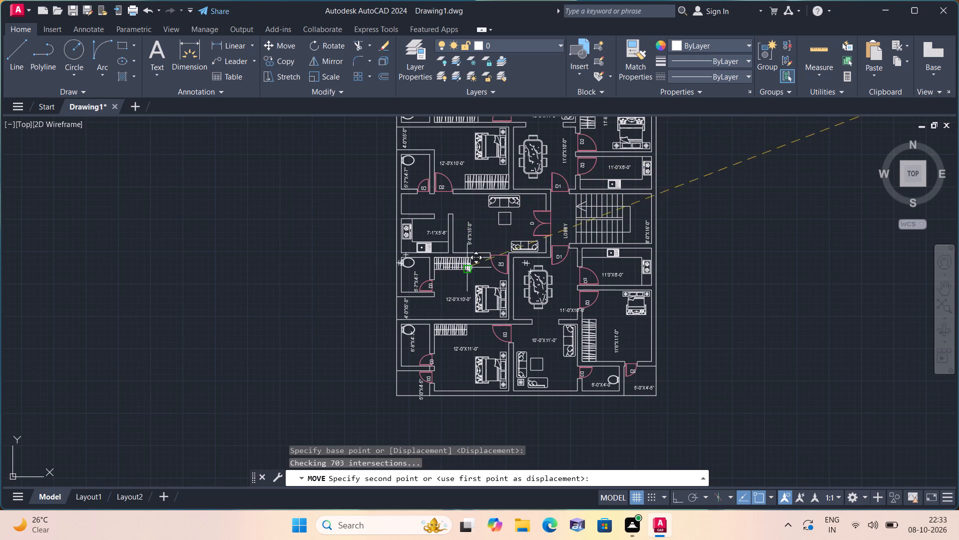
pyautogui.scroll(1, 465, 273)
pyautogui.scroll(1, 485, 197)
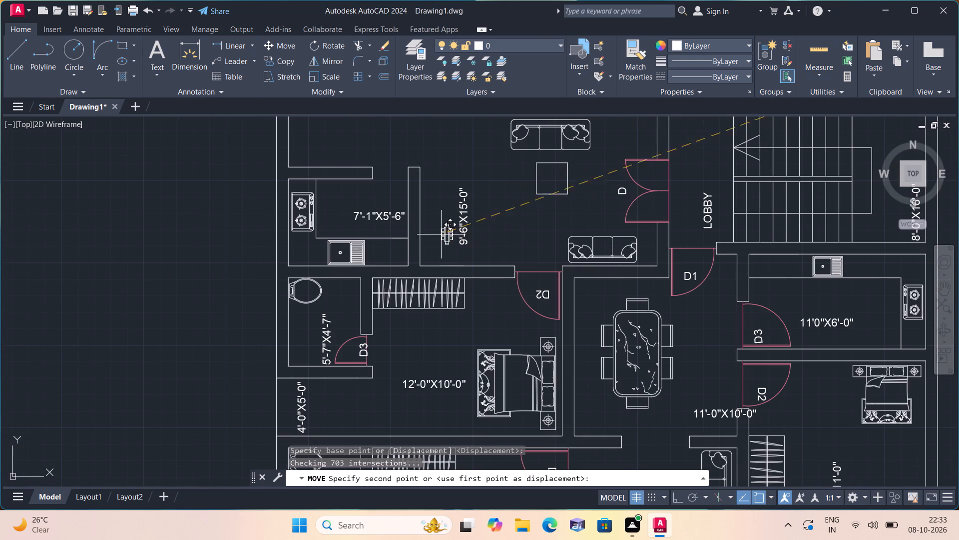
pyautogui.moveTo(439, 224); pyautogui.dragTo(441, 245, button='middle')
pyautogui.click(442, 241)
# Move the 9'-6"X15'-0" room size text away from the dining set, toward the sofa side of the room.
pyautogui.scroll(3, 445, 245)
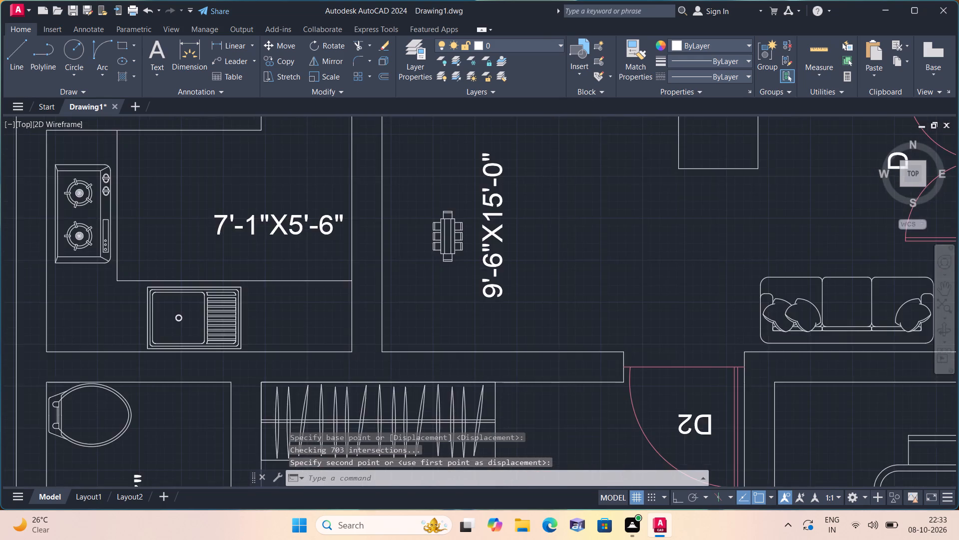
pyautogui.click(510, 260)
pyautogui.scroll(-1, 511, 263)
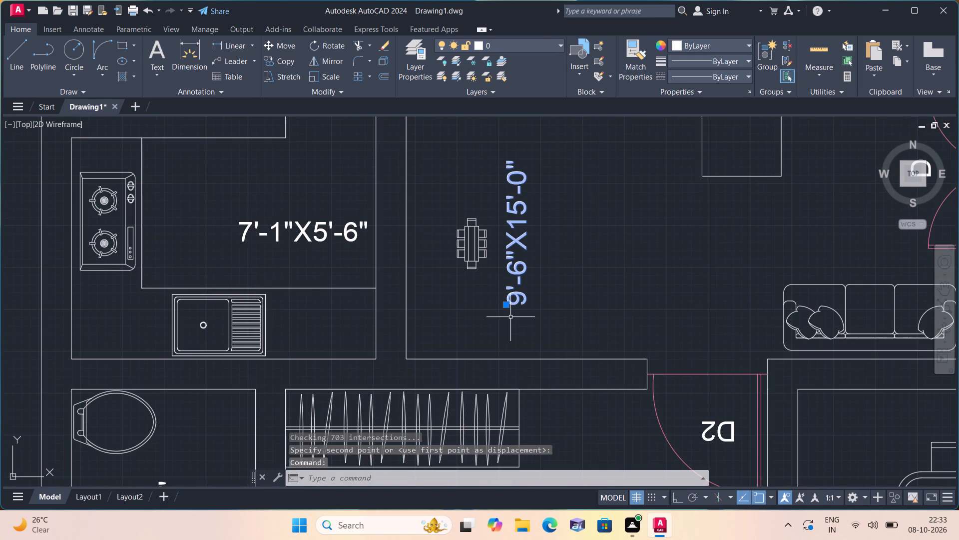
pyautogui.click(507, 306)
pyautogui.click(636, 290)
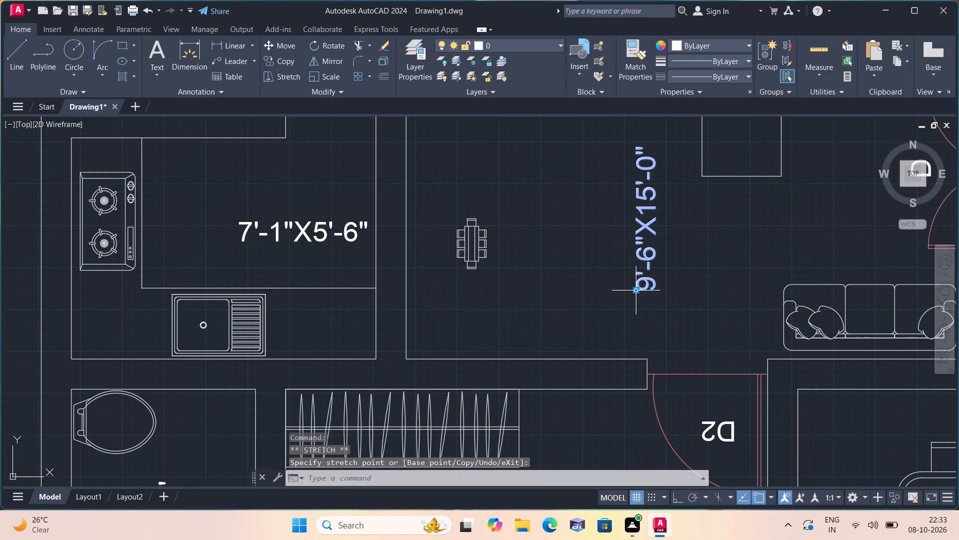
pyautogui.press('Escape')
# Scale the small dining set up freehand to suit the space beside the kitchen wall.
pyautogui.click(515, 285)
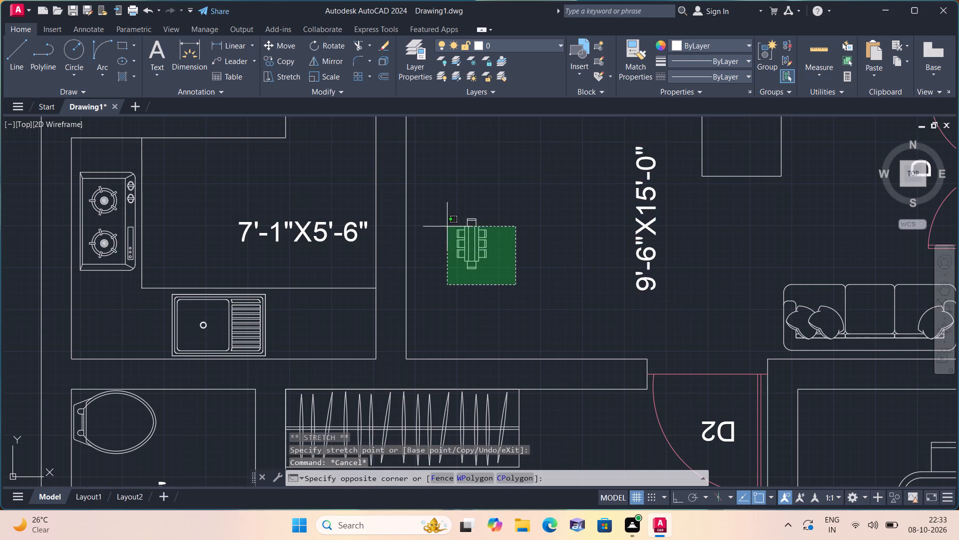
pyautogui.click(440, 204)
pyautogui.click(327, 77)
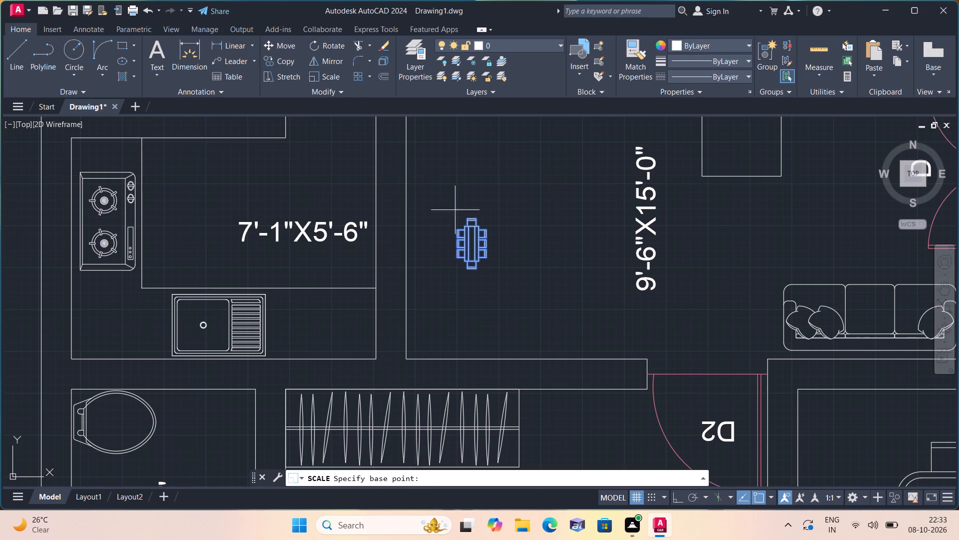
pyautogui.click(479, 243)
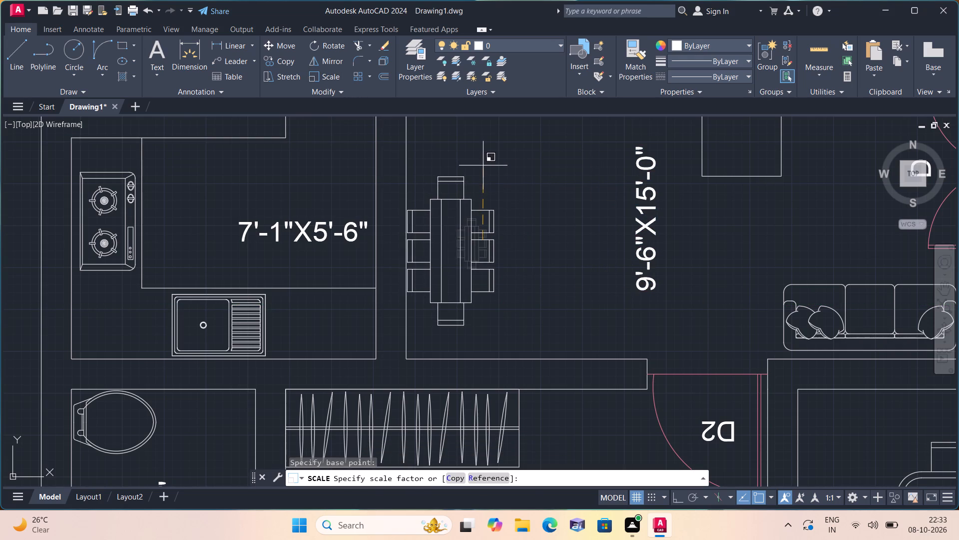
pyautogui.click(489, 177)
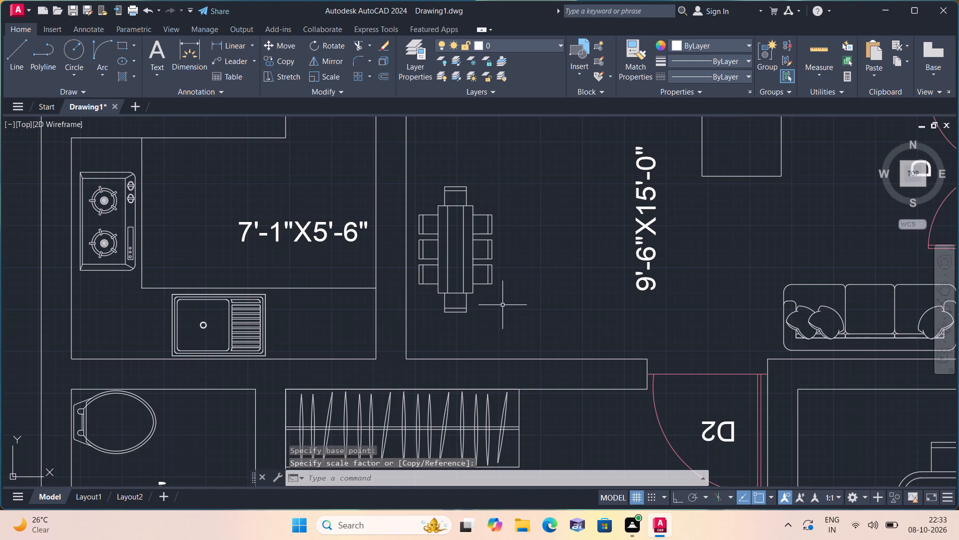
# Move the eight-chair dining set away from the kitchen wall, toward the 9'-6"X15'-0" room size text.
pyautogui.click(503, 306)
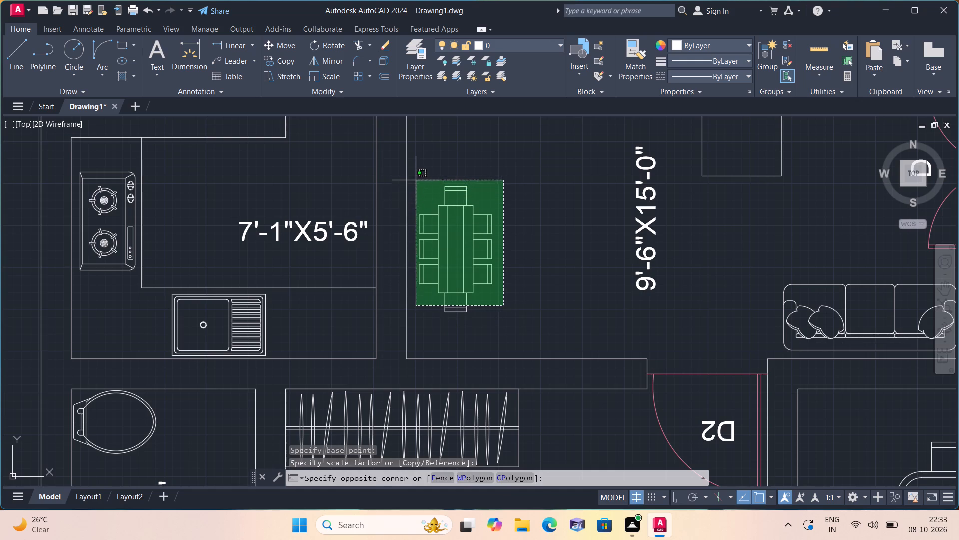
pyautogui.click(422, 173)
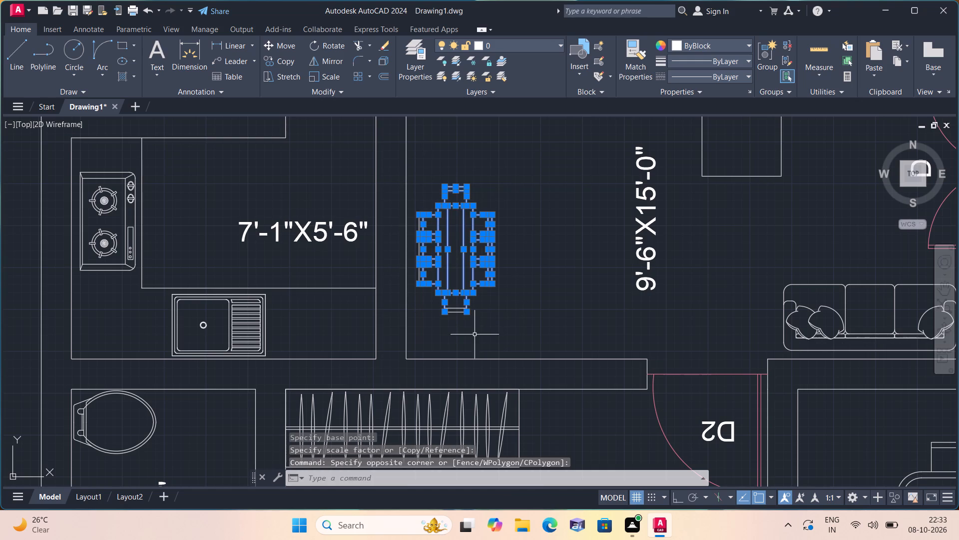
pyautogui.click(474, 328)
pyautogui.scroll(3, 442, 277)
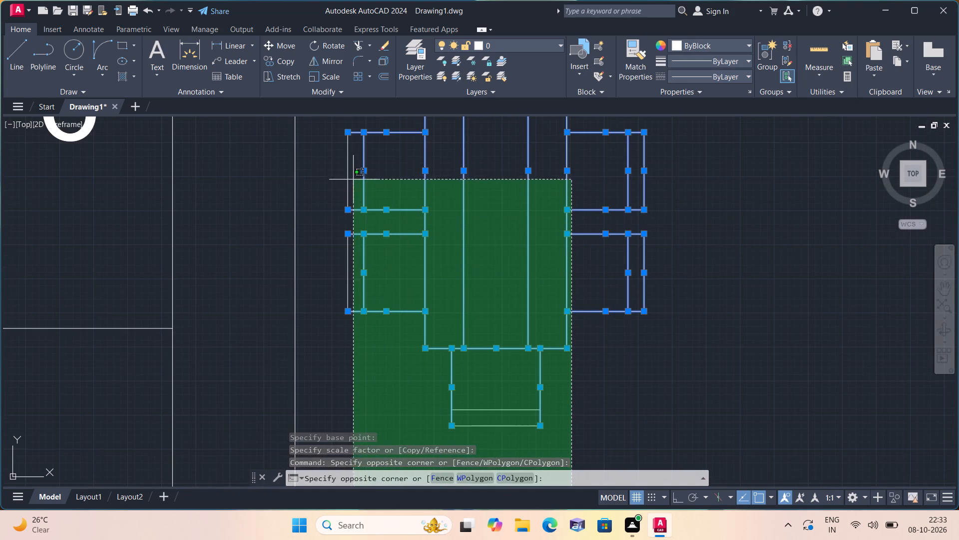
pyautogui.click(345, 173)
pyautogui.scroll(-1, 345, 173)
pyautogui.moveTo(369, 209); pyautogui.dragTo(395, 327, button='middle')
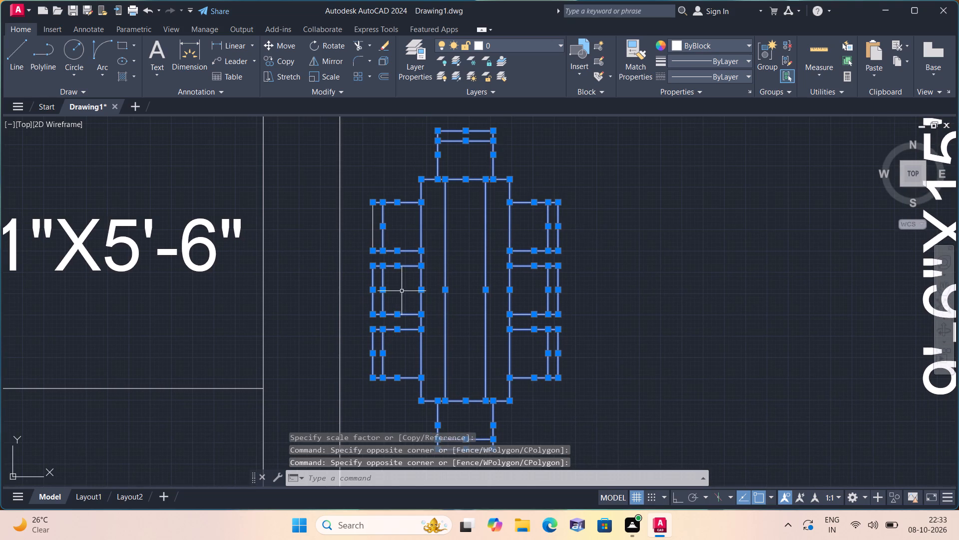
pyautogui.moveTo(403, 289); pyautogui.dragTo(402, 283)
pyautogui.click(355, 206)
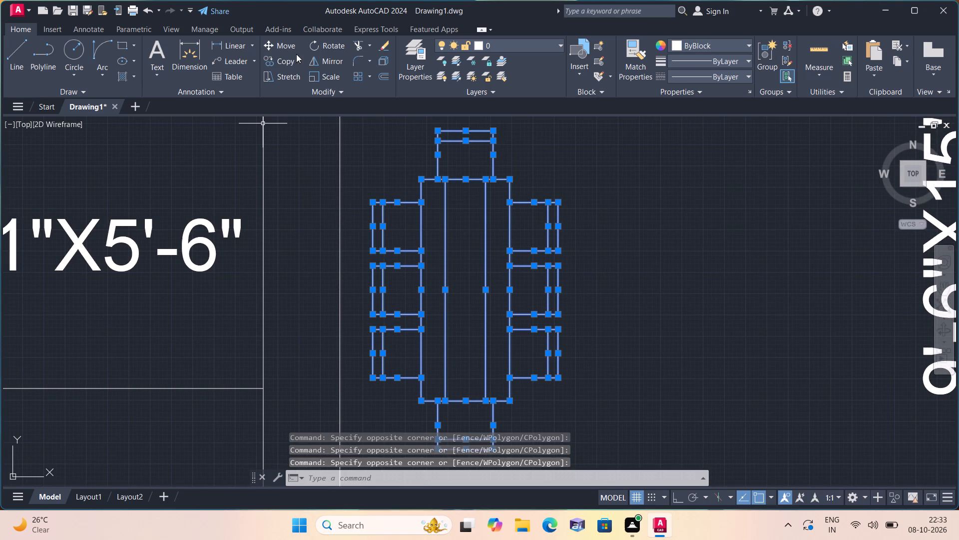
pyautogui.click(289, 48)
pyautogui.scroll(-1, 452, 246)
pyautogui.moveTo(460, 266); pyautogui.dragTo(459, 342, button='middle')
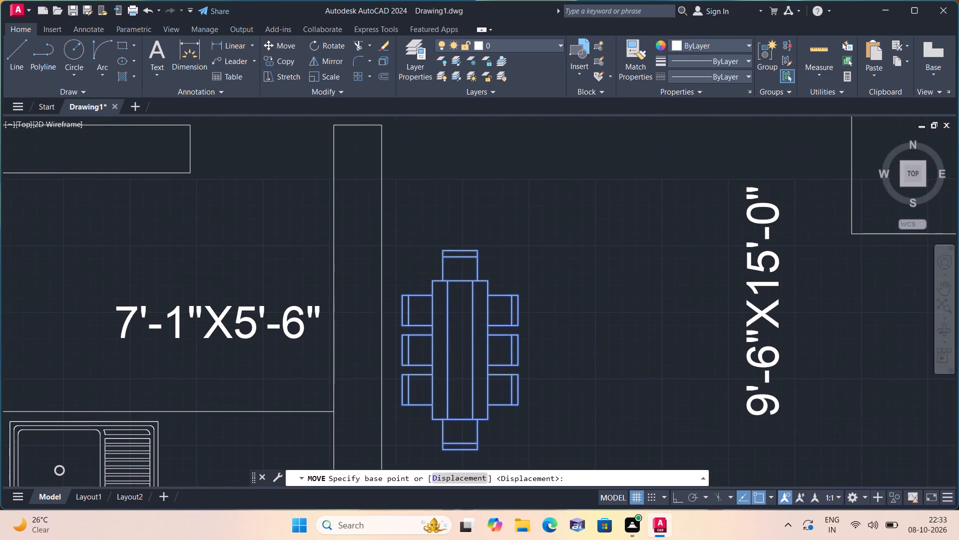
pyautogui.click(456, 335)
pyautogui.click(521, 284)
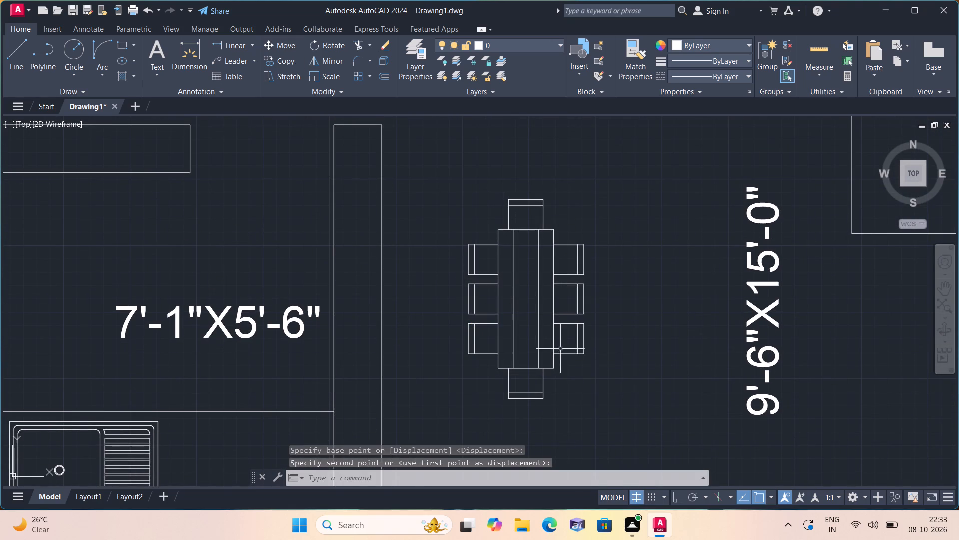
# Scale the dining set up freehand from the table's centre to fill the space between the kitchen wall and the room size text.
pyautogui.click(610, 419)
pyautogui.click(425, 168)
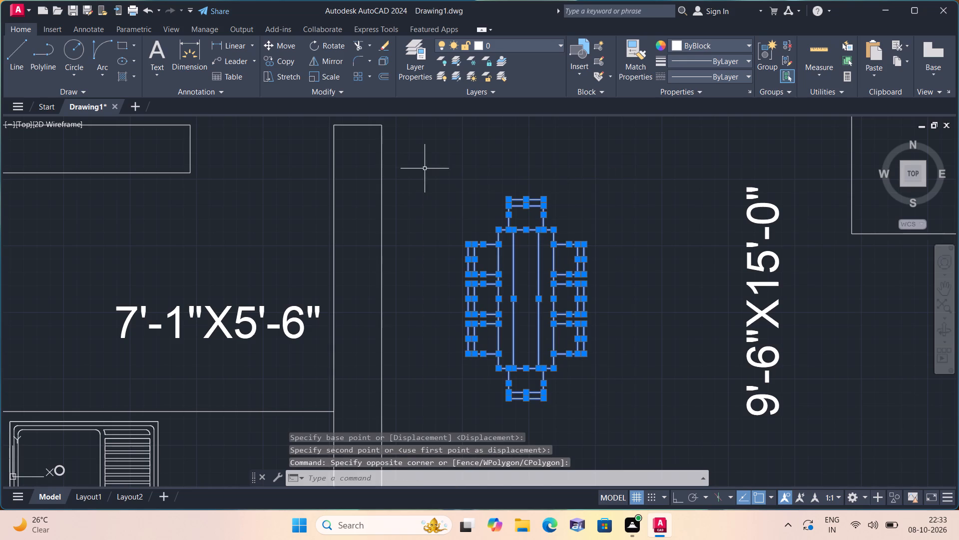
pyautogui.click(332, 73)
pyautogui.click(532, 301)
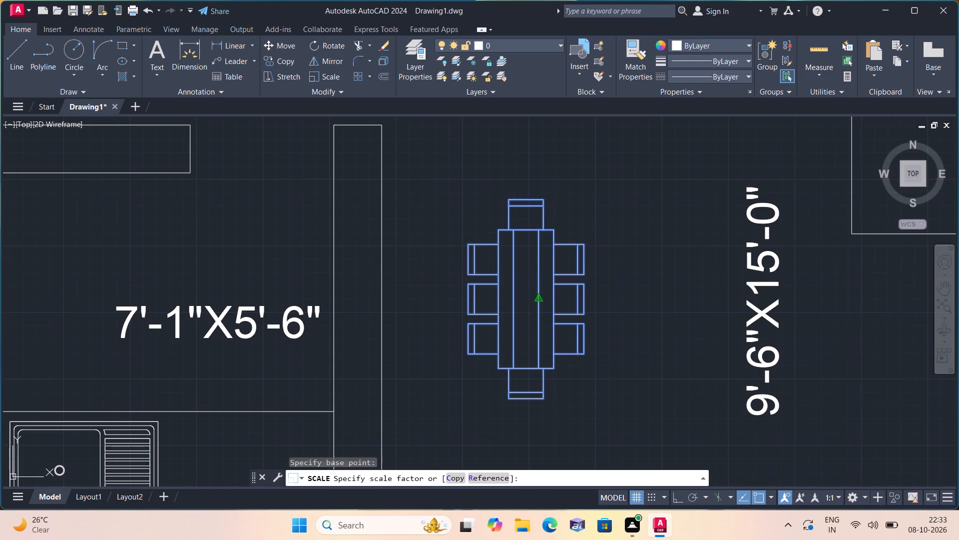
pyautogui.scroll(-3, 555, 200)
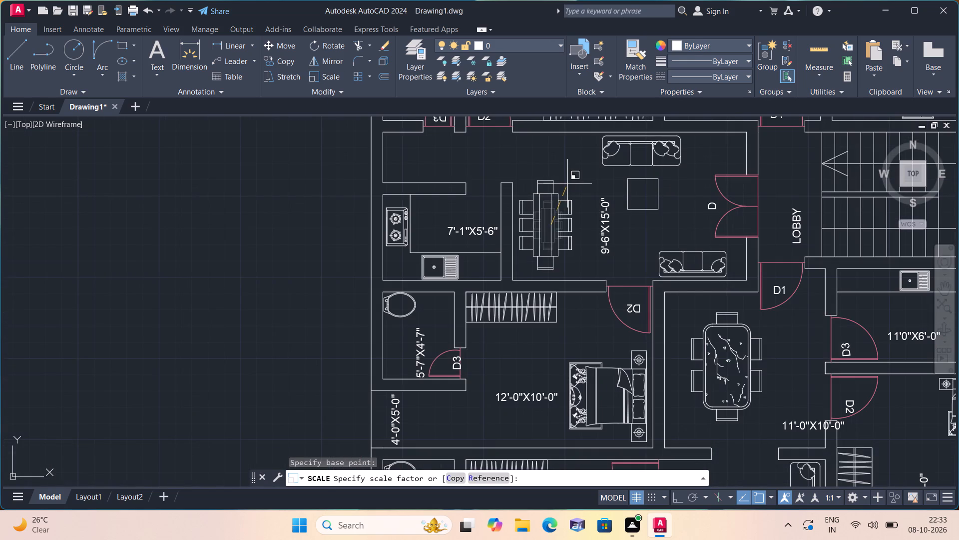
pyautogui.click(568, 180)
# Erase the two inner lengthwise lines from the dining table top, leaving only its outline and chairs.
pyautogui.scroll(1, 568, 180)
pyautogui.moveTo(568, 180); pyautogui.dragTo(547, 202, button='middle')
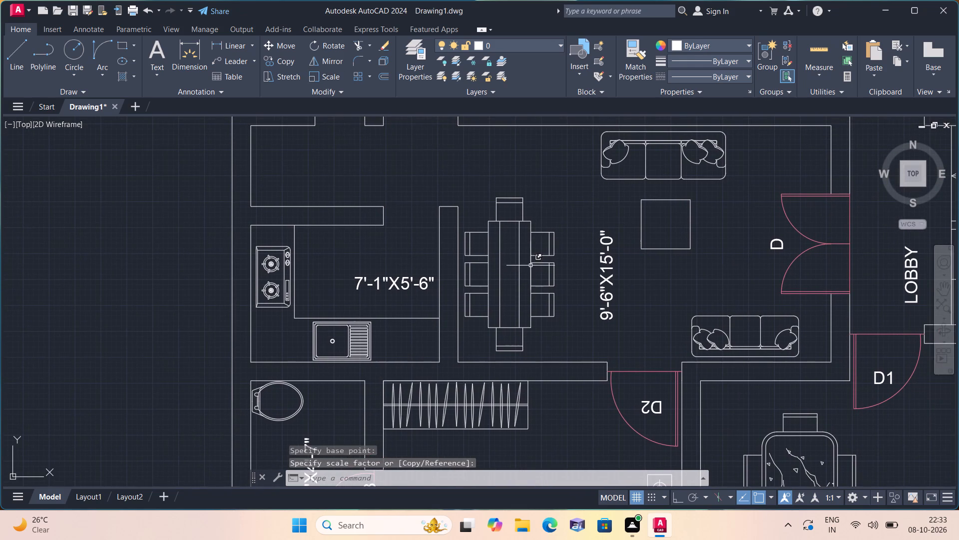
pyautogui.scroll(1, 526, 235)
pyautogui.click(522, 297)
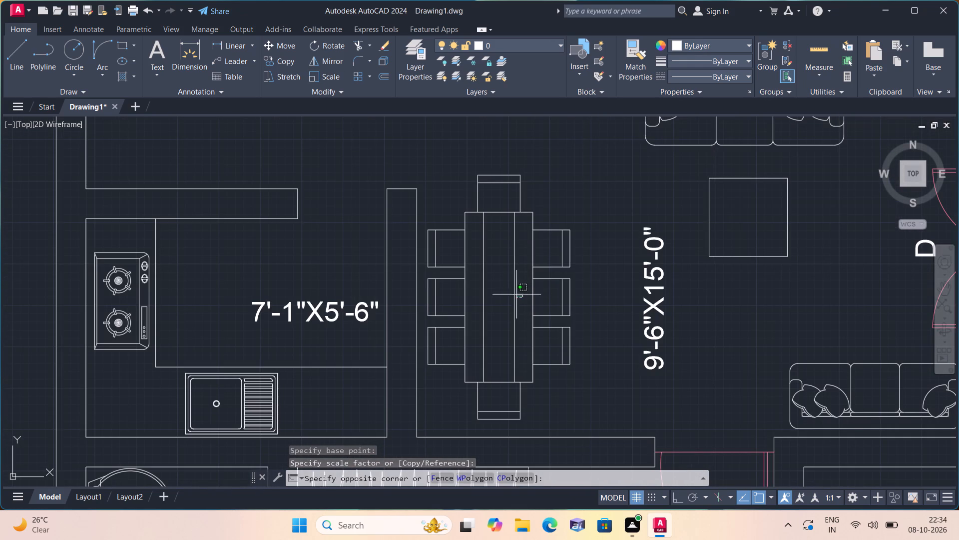
pyautogui.click(482, 274)
pyautogui.press('Delete')
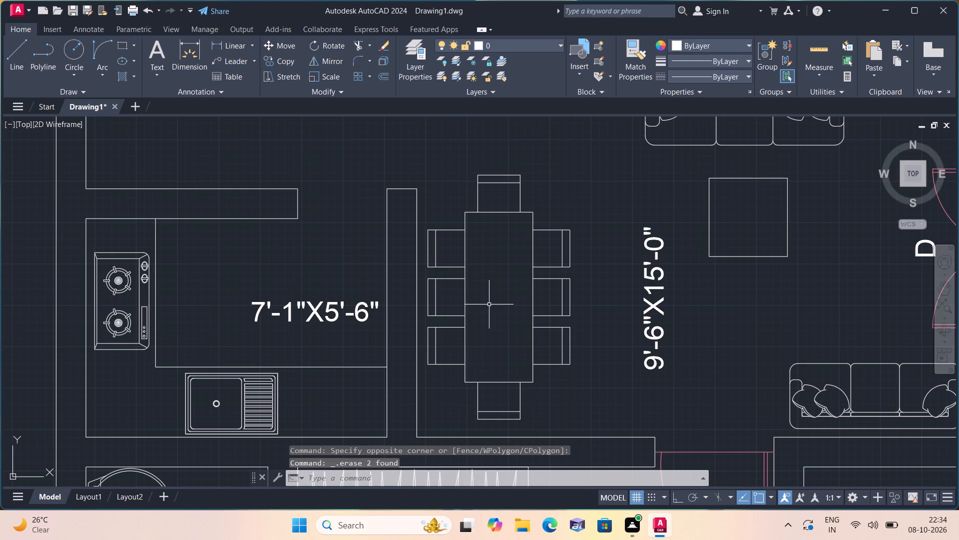
# Examine the furnished floor plan from the upper apartments to the lower ones, checking the furniture and label placement.
pyautogui.scroll(-1, 595, 309)
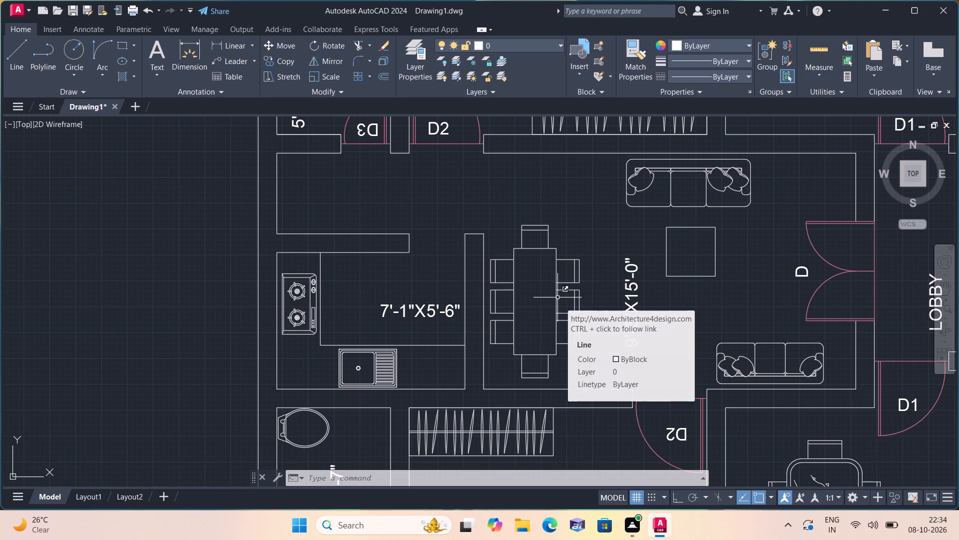
pyautogui.scroll(-2, 551, 300)
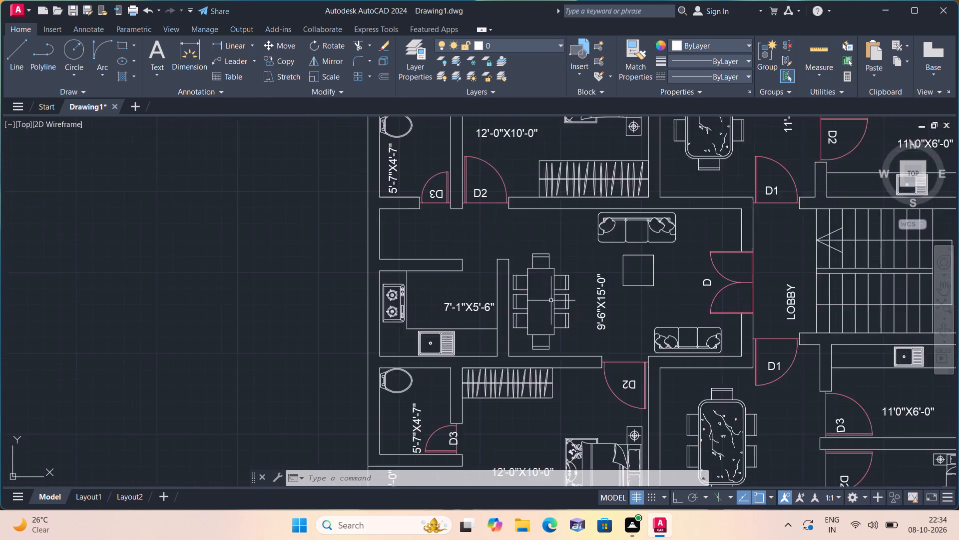
pyautogui.moveTo(485, 231); pyautogui.dragTo(477, 340, button='middle')
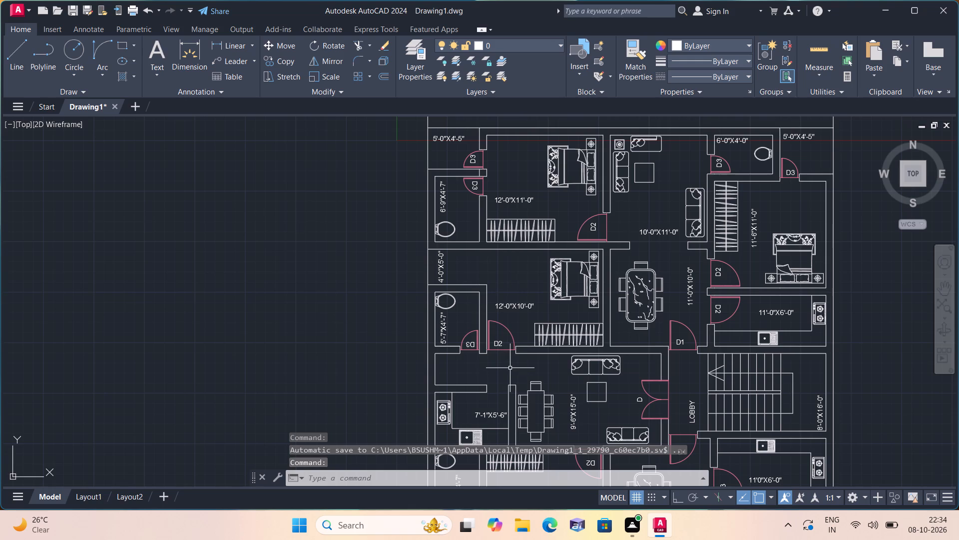
pyautogui.moveTo(703, 270); pyautogui.dragTo(692, 187, button='middle')
pyautogui.moveTo(595, 322); pyautogui.dragTo(588, 315, button='middle')
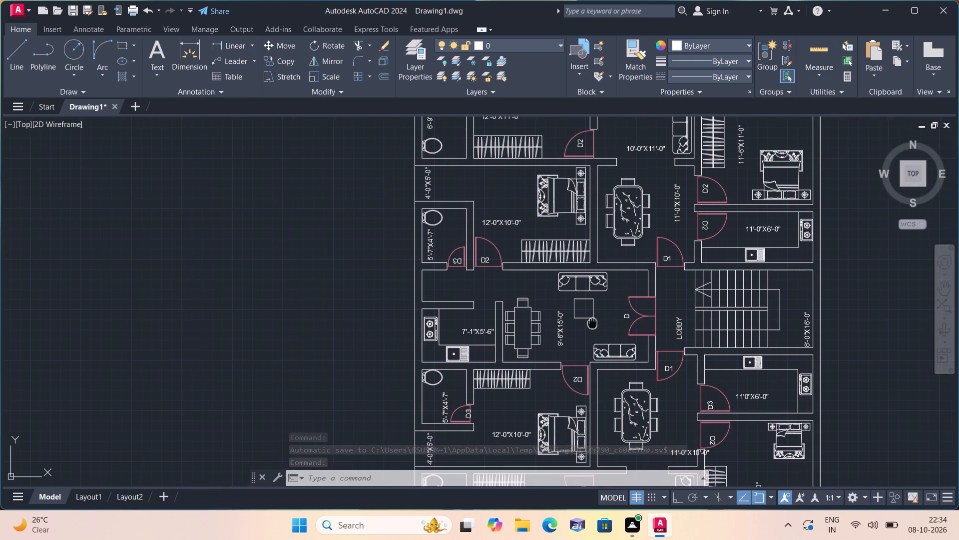
pyautogui.moveTo(588, 315); pyautogui.dragTo(586, 212, button='middle')
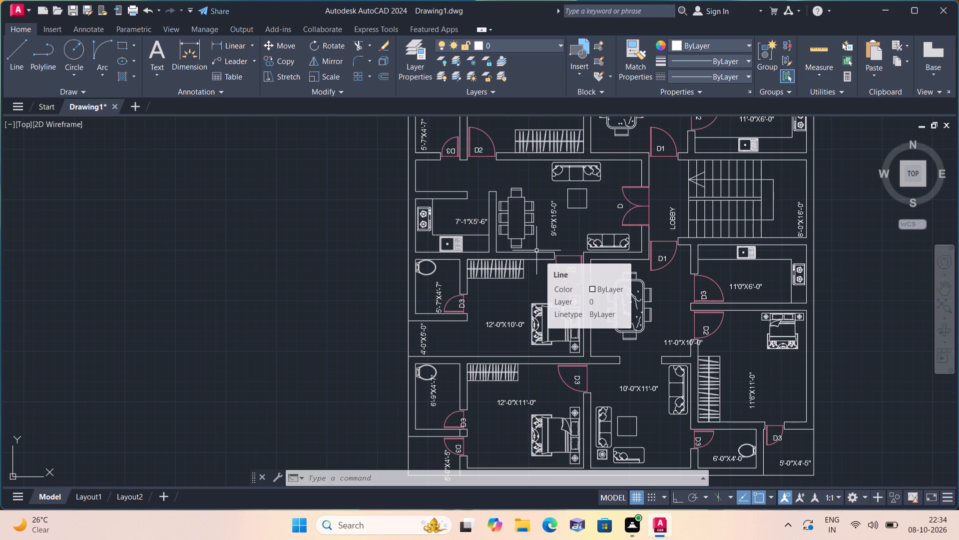
pyautogui.scroll(1, 542, 247)
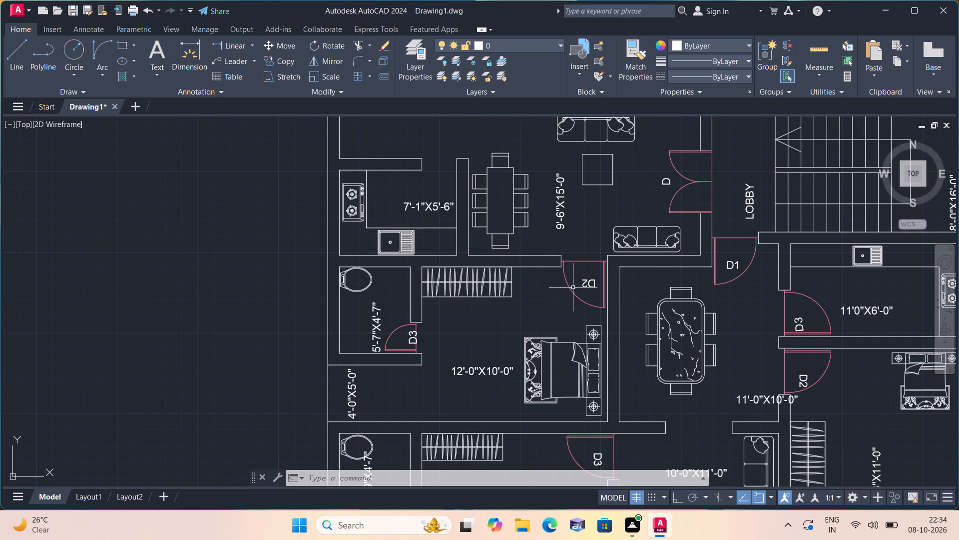
pyautogui.moveTo(569, 287); pyautogui.dragTo(560, 225, button='middle')
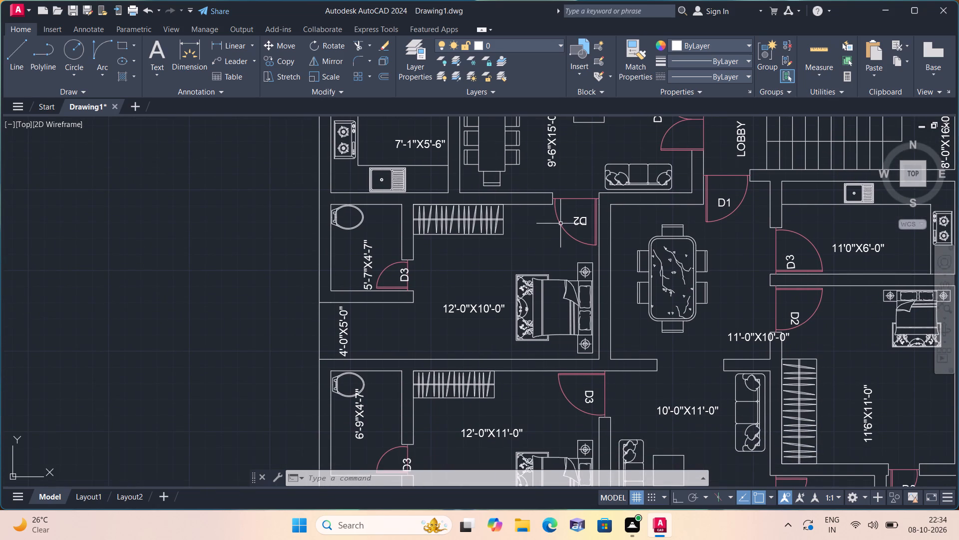
# Move the D3 label of the 5'-7"X4'-7" toilet door off the opening line and into the door swing.
pyautogui.scroll(1, 370, 285)
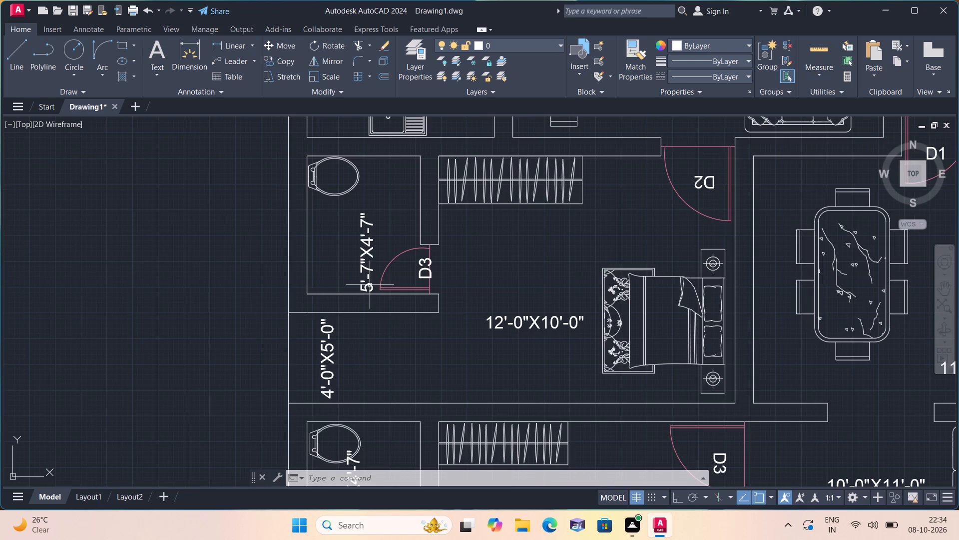
pyautogui.scroll(2, 405, 271)
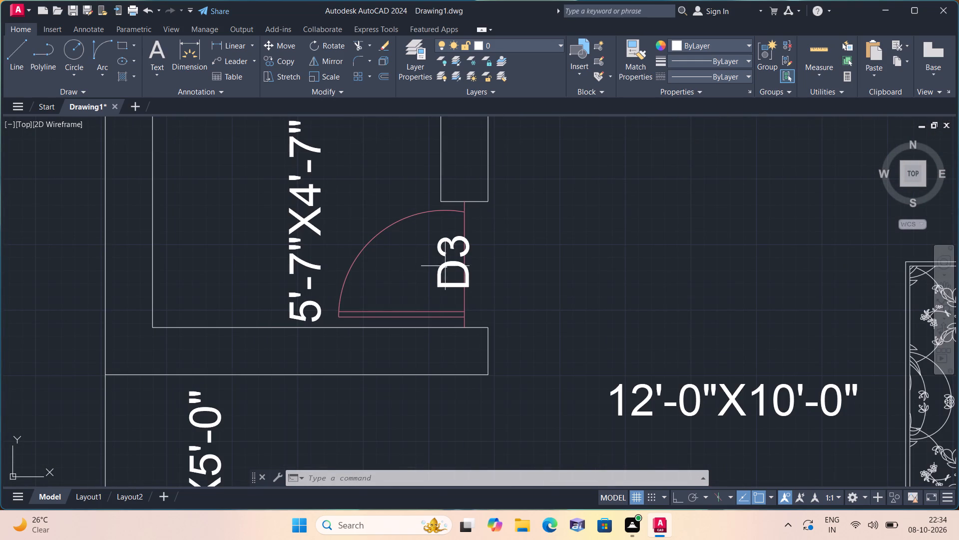
pyautogui.click(446, 267)
pyautogui.click(440, 286)
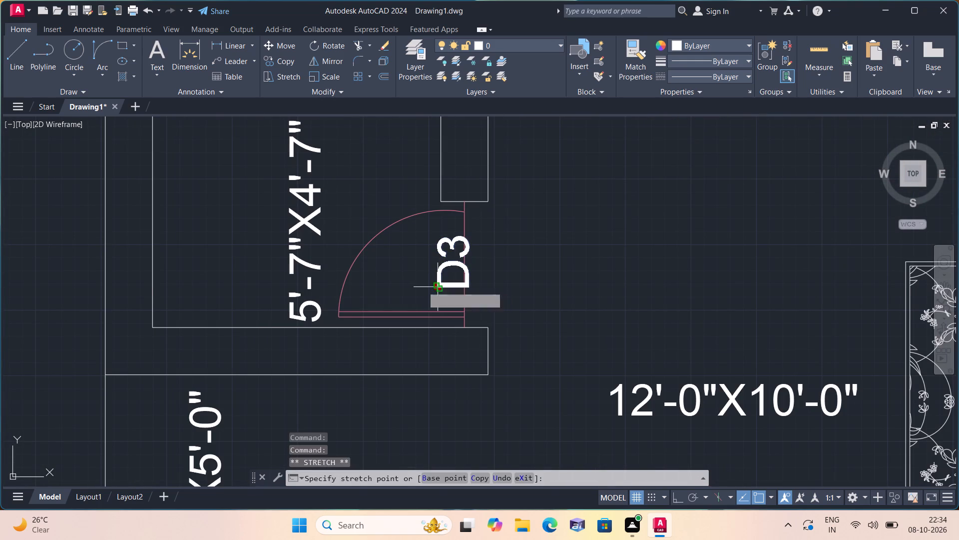
pyautogui.click(395, 292)
# Move the 12'-0"X10'-0" bedroom size text up toward the wardrobe, clear of the bed.
pyautogui.scroll(-3, 395, 292)
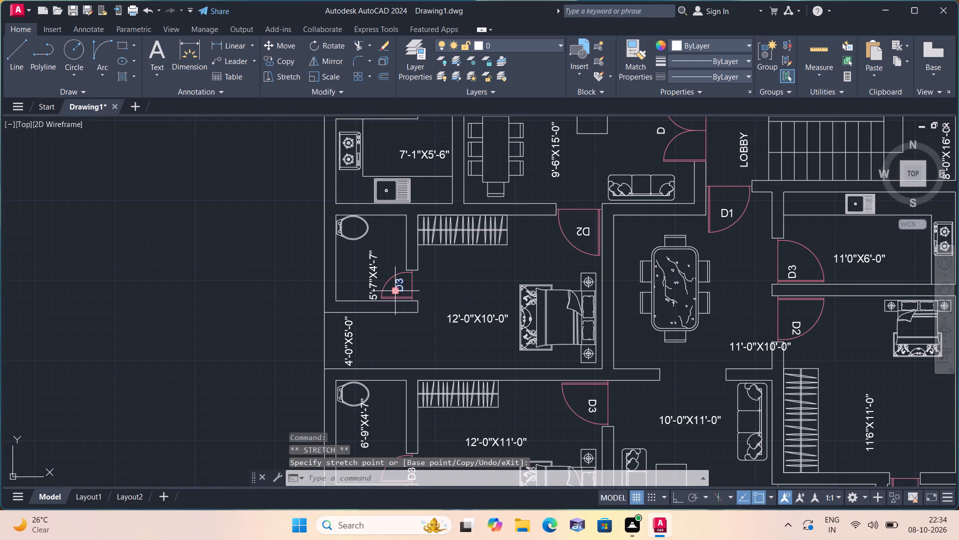
pyautogui.moveTo(463, 340); pyautogui.dragTo(457, 306, button='middle')
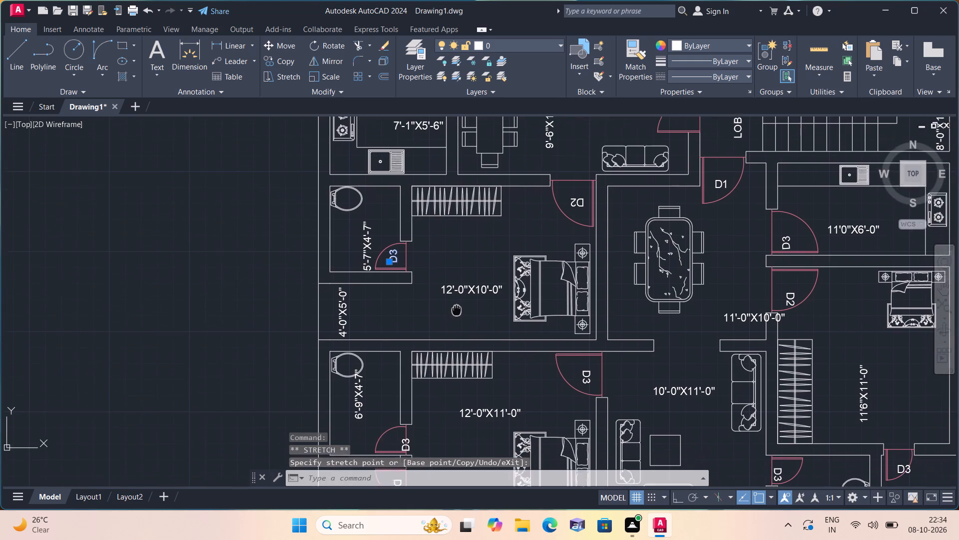
pyautogui.moveTo(457, 306); pyautogui.dragTo(457, 305, button='middle')
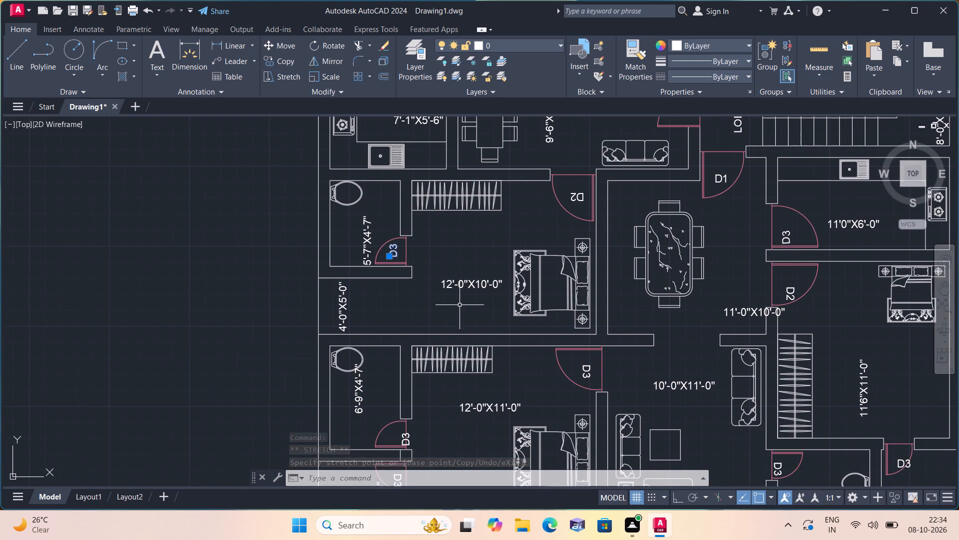
pyautogui.click(466, 289)
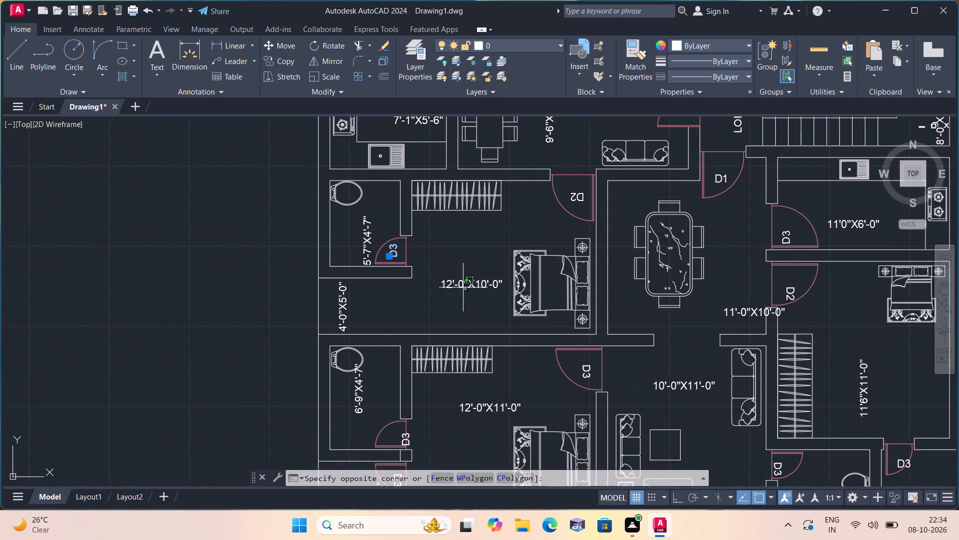
pyautogui.click(455, 285)
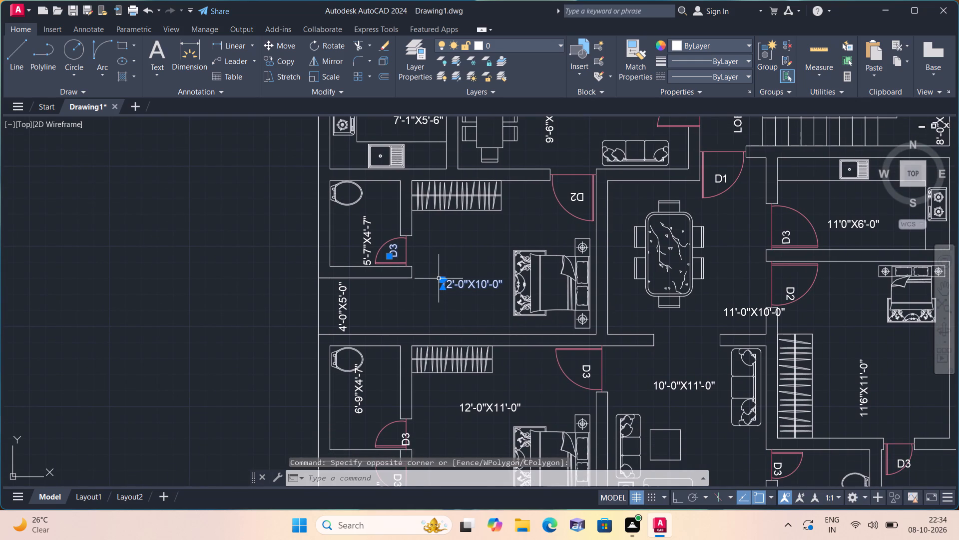
pyautogui.click(440, 279)
pyautogui.click(438, 236)
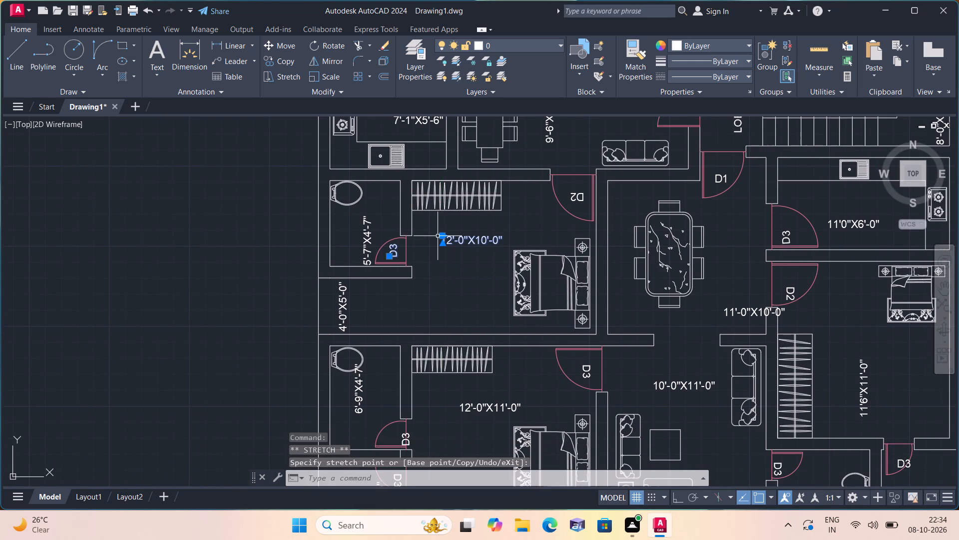
# Move the 6'-9"X4'-7" toilet size text down, clear of the toilet fixture.
pyautogui.moveTo(442, 304); pyautogui.dragTo(435, 270, button='middle')
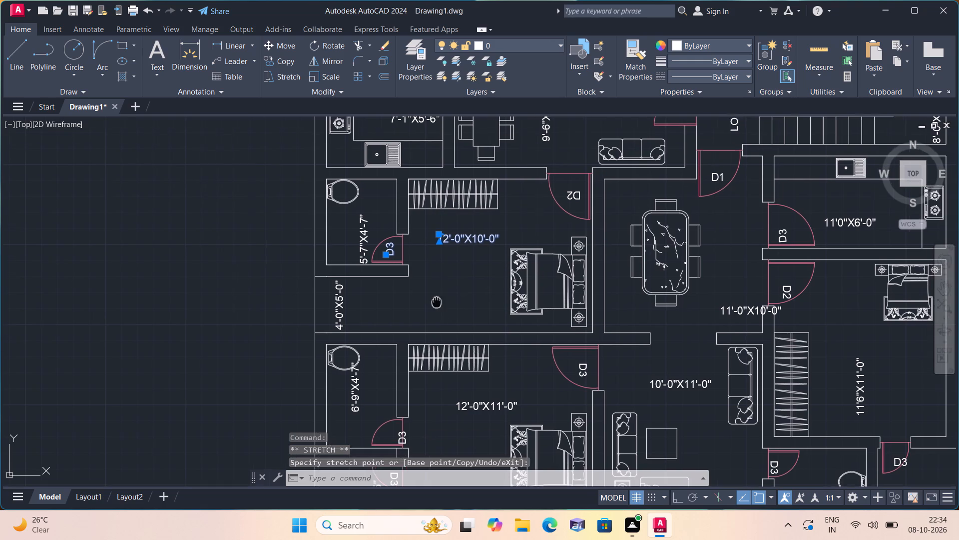
pyautogui.moveTo(435, 270); pyautogui.dragTo(449, 229, button='middle')
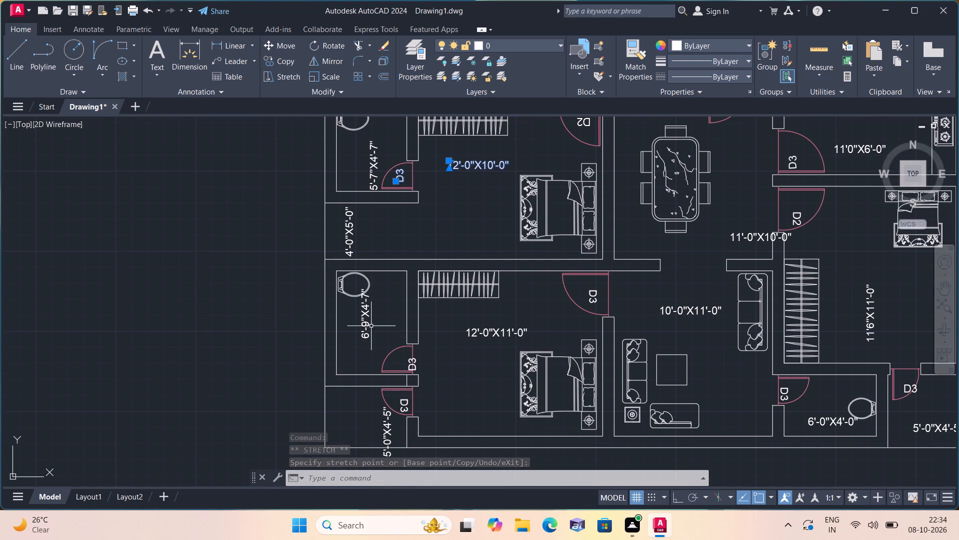
pyautogui.click(365, 326)
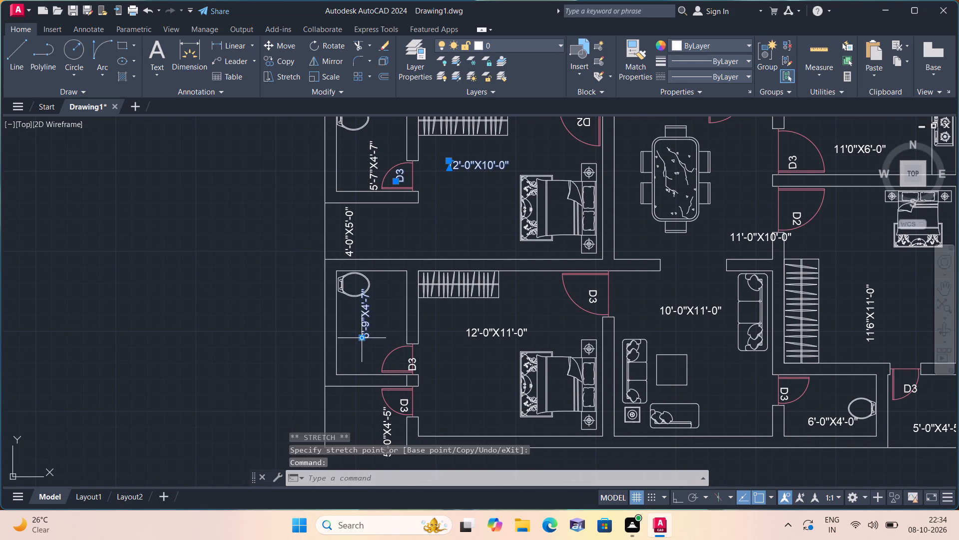
pyautogui.click(360, 340)
pyautogui.click(359, 355)
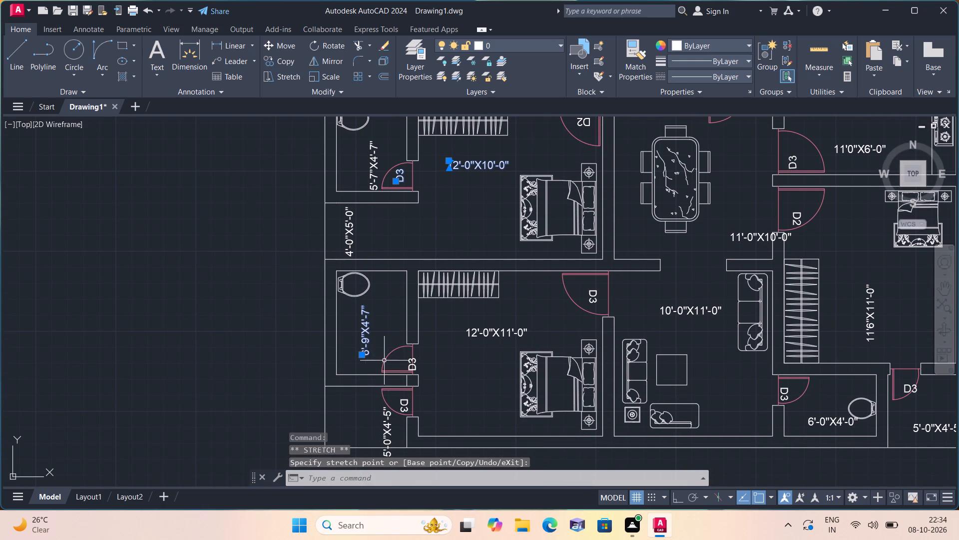
# Move the D3 label of the 6'-9"X4'-7" toilet door off the opening line and into the door swing.
pyautogui.scroll(2, 408, 361)
pyautogui.click(408, 364)
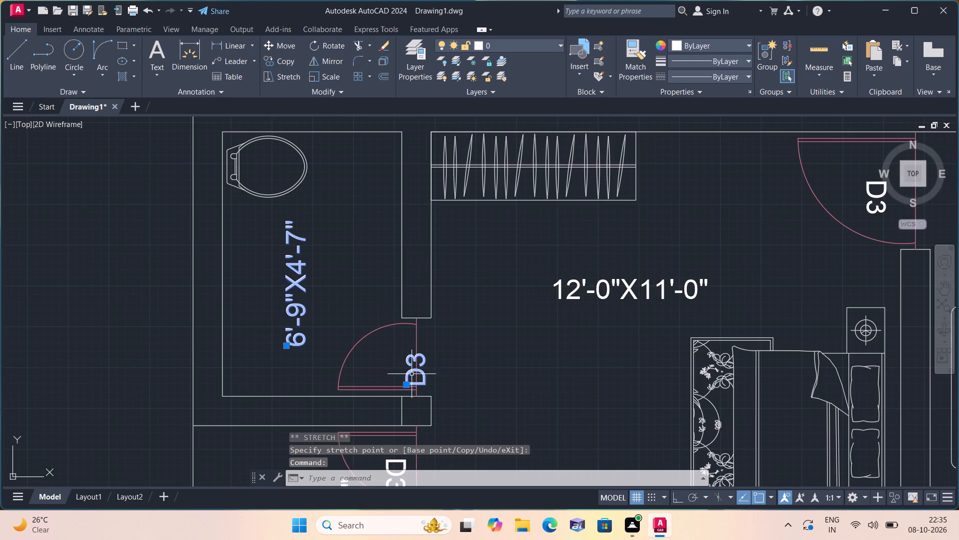
pyautogui.click(408, 384)
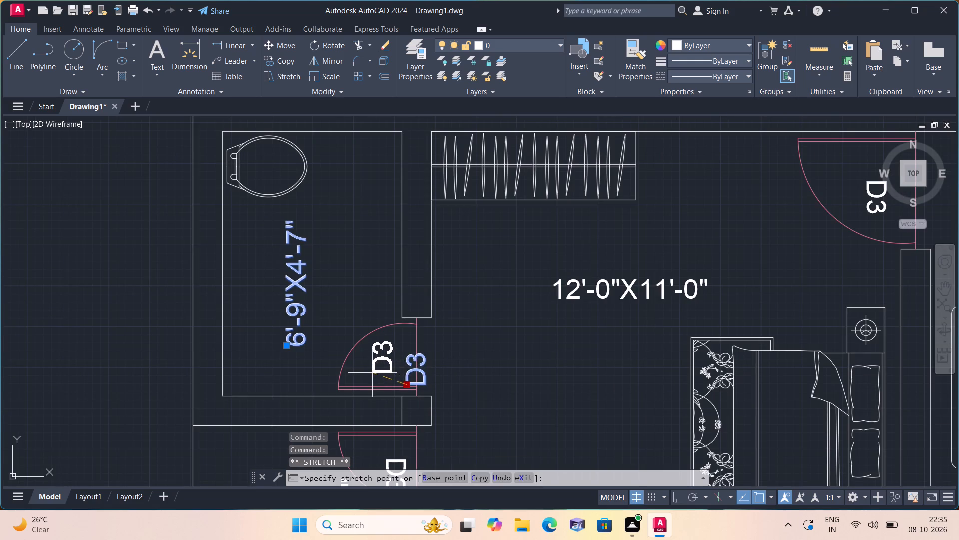
pyautogui.click(372, 373)
# Move the 5'-0"X4'-5" size text beside the 12'-0"X11'-0" bedroom inside its space, clear of the outer wall and the D3 door swing.
pyautogui.moveTo(382, 369); pyautogui.dragTo(396, 264, button='middle')
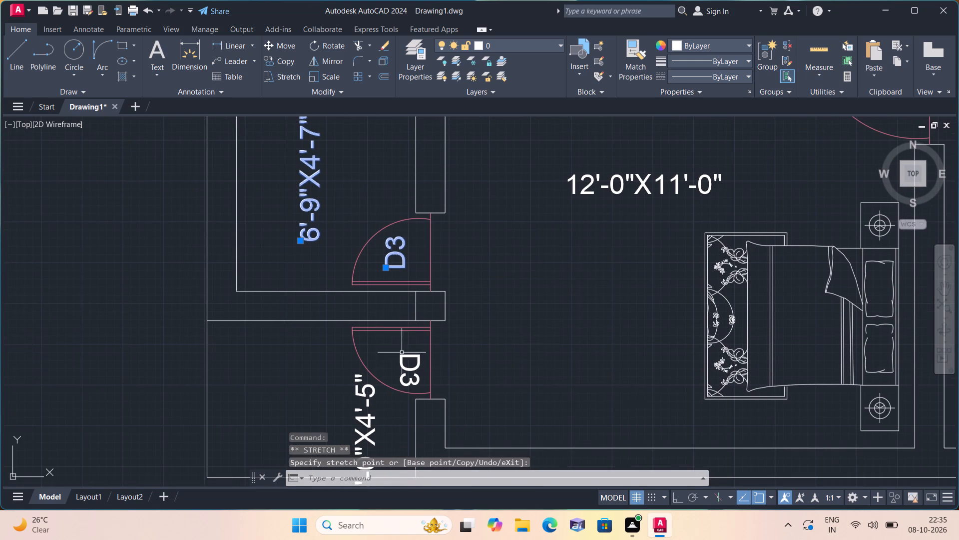
pyautogui.moveTo(376, 418); pyautogui.dragTo(390, 313, button='middle')
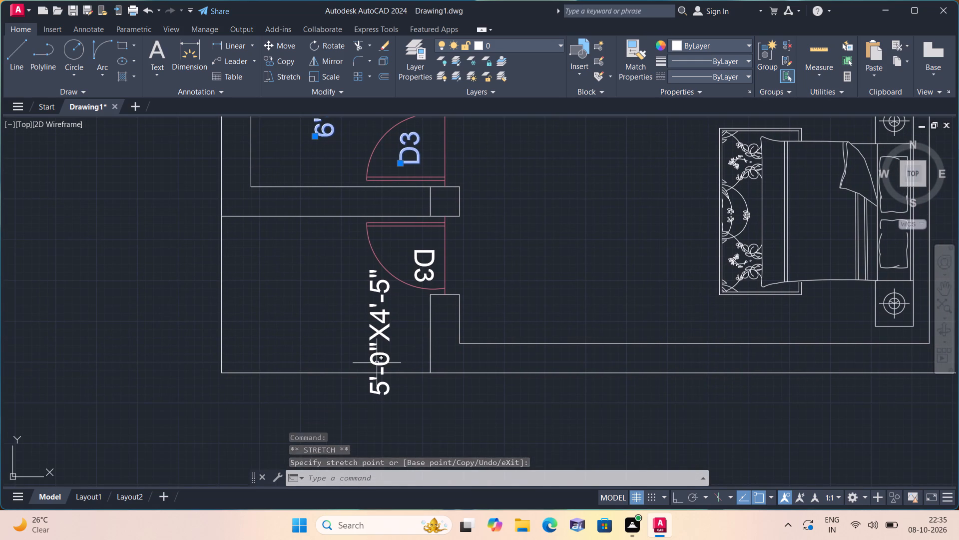
pyautogui.click(376, 363)
pyautogui.click(371, 395)
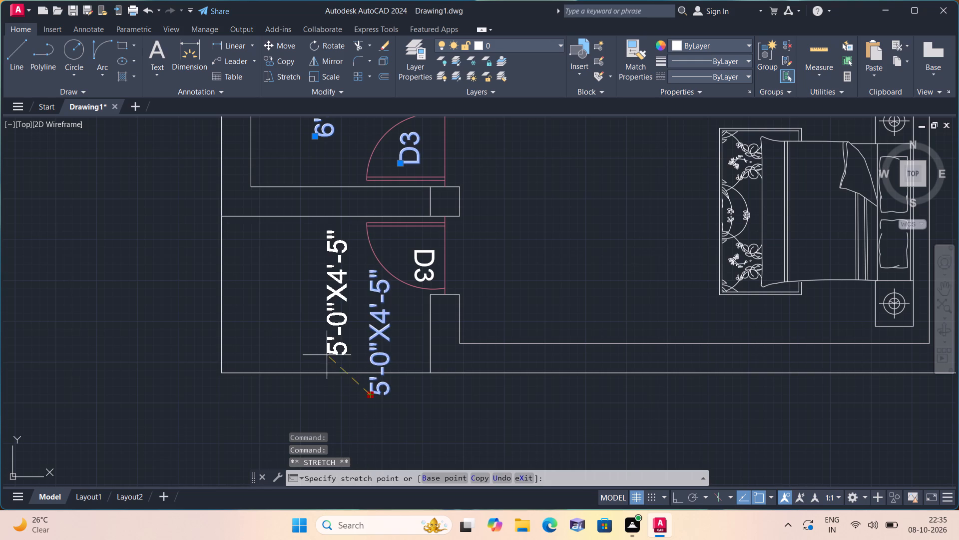
pyautogui.click(286, 348)
# Rotate the 11'-0"X10'-0" dining room size text 90 degrees so it reads vertically.
pyautogui.moveTo(361, 318); pyautogui.dragTo(356, 319, button='middle')
pyautogui.scroll(-2, 360, 318)
pyautogui.moveTo(485, 308); pyautogui.dragTo(439, 315, button='middle')
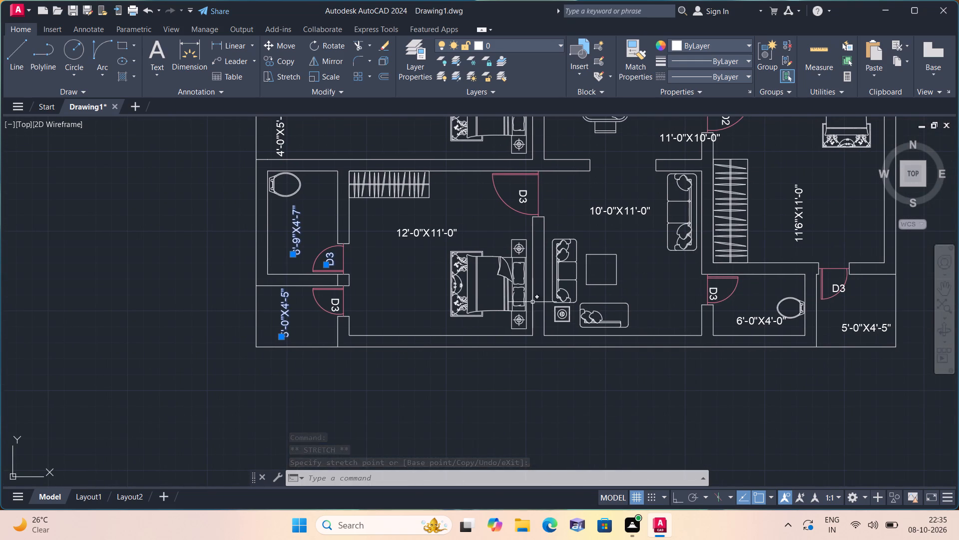
pyautogui.moveTo(582, 279); pyautogui.dragTo(542, 288, button='middle')
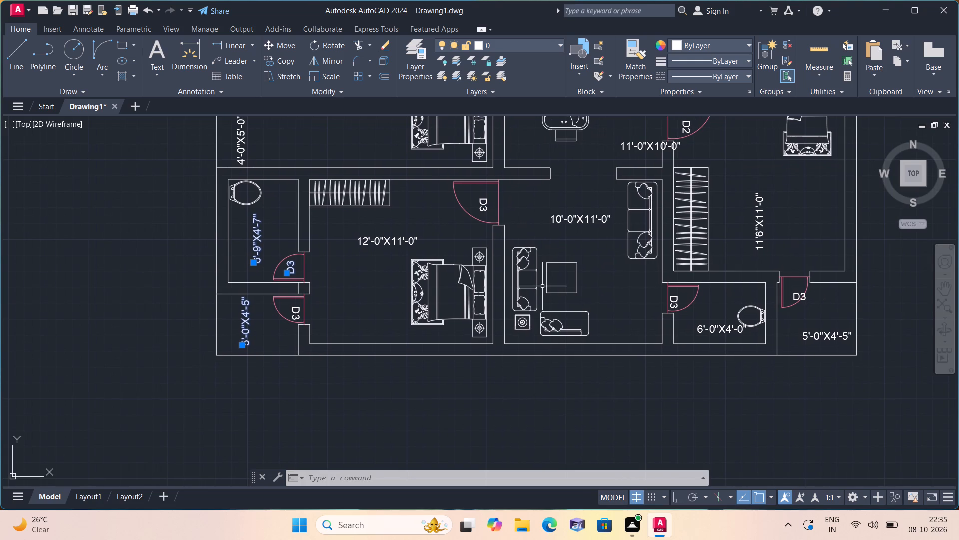
pyautogui.scroll(-1, 541, 304)
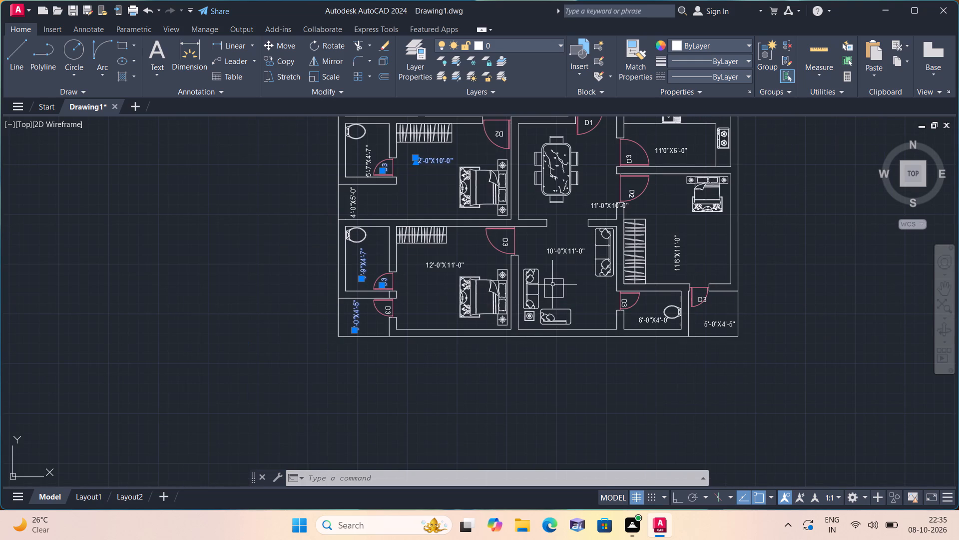
pyautogui.moveTo(551, 284); pyautogui.dragTo(530, 308, button='middle')
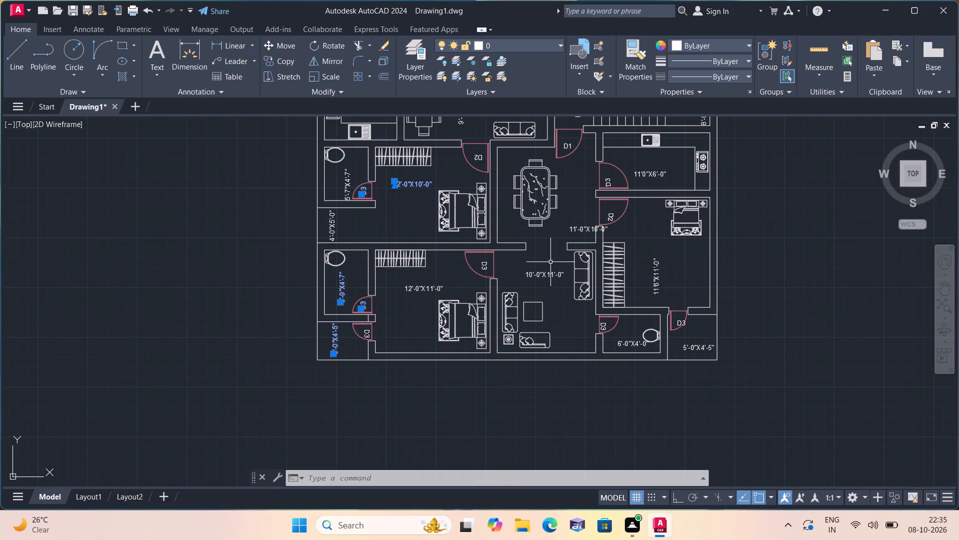
pyautogui.scroll(2, 559, 247)
pyautogui.moveTo(601, 212); pyautogui.dragTo(597, 235, button='middle')
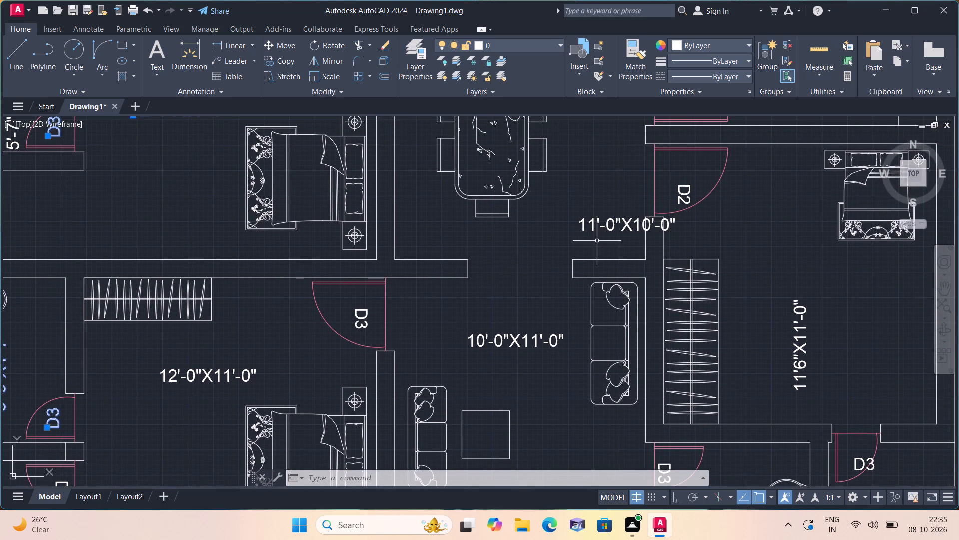
pyautogui.scroll(-1, 616, 281)
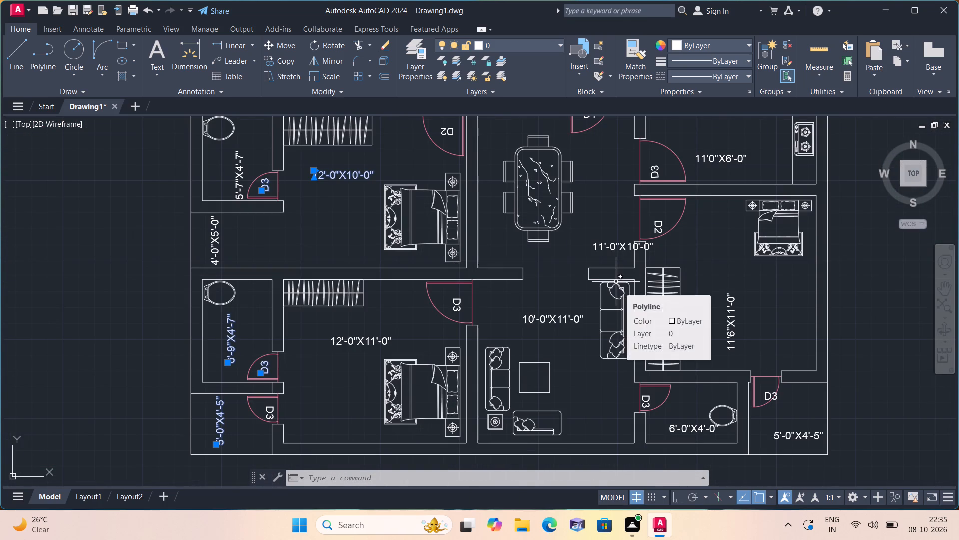
pyautogui.press('Escape')
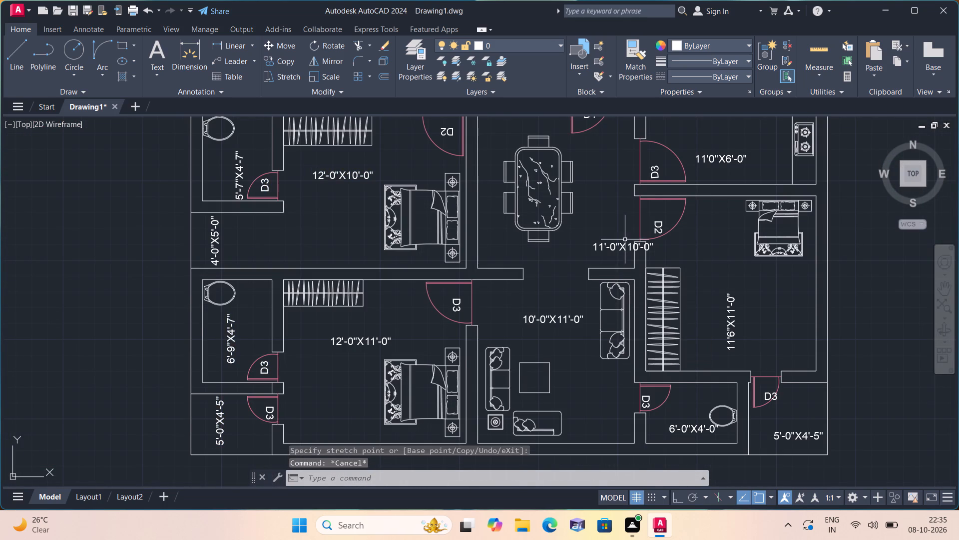
pyautogui.scroll(1, 625, 239)
pyautogui.click(615, 249)
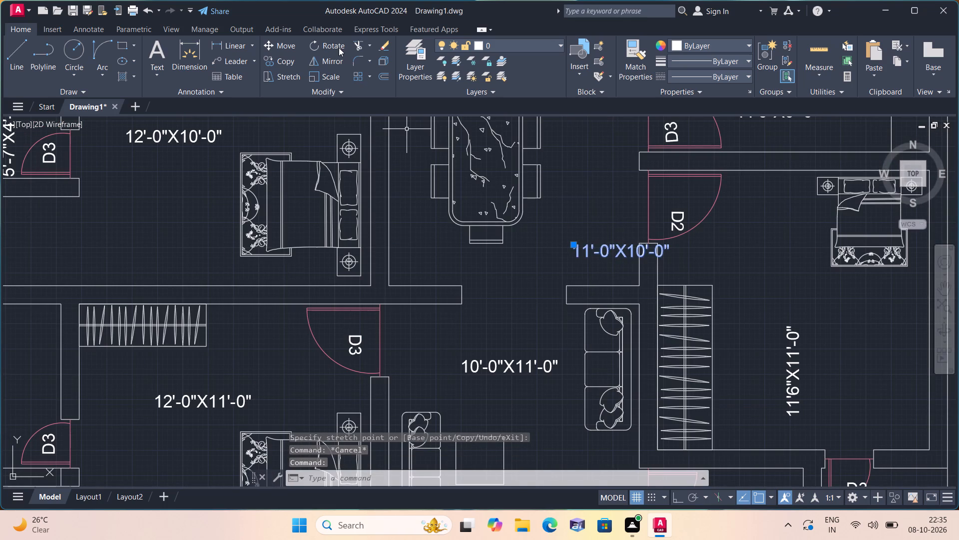
pyautogui.click(338, 45)
pyautogui.click(599, 250)
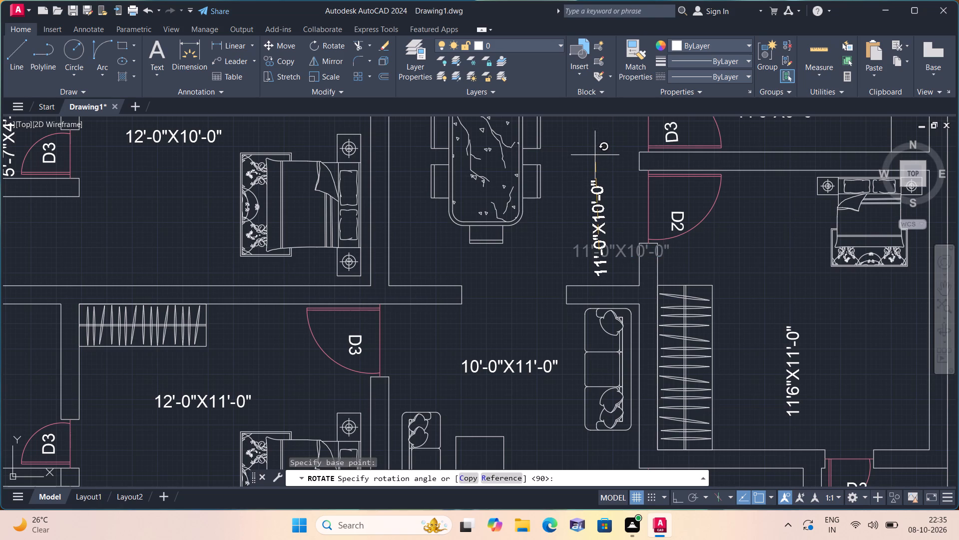
pyautogui.press('F8')
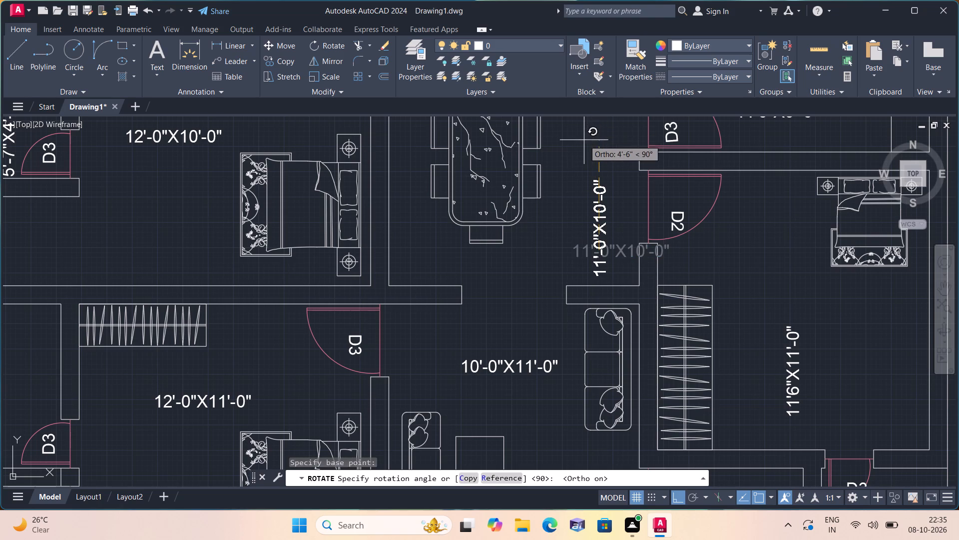
pyautogui.click(586, 154)
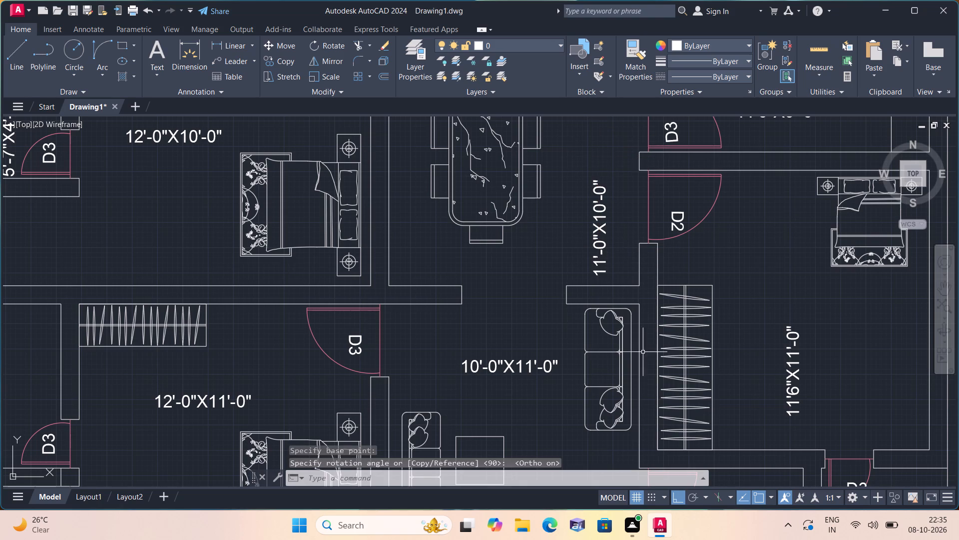
pyautogui.click(679, 495)
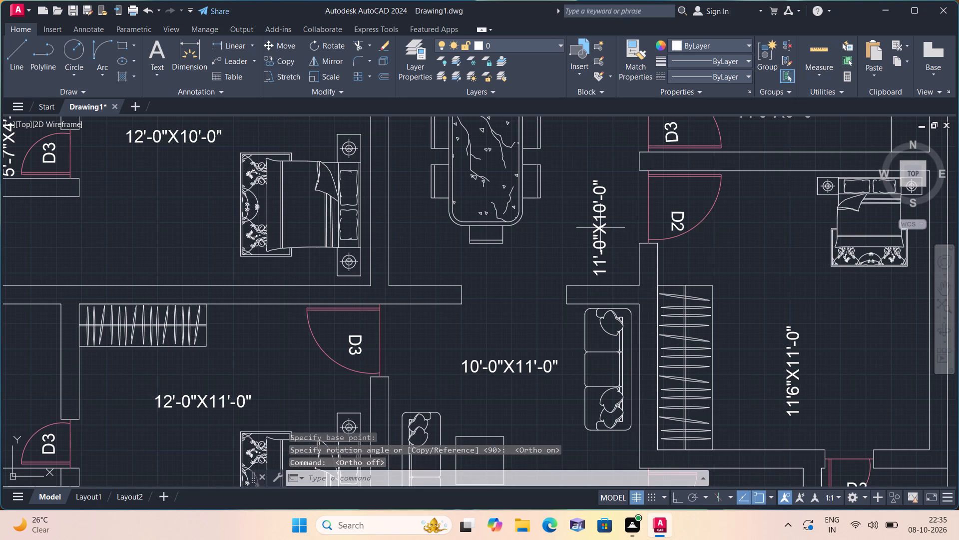
# Move the vertical 11'-0"X10'-0" size text up beside the dining table, between the chairs and the wall.
pyautogui.click(600, 227)
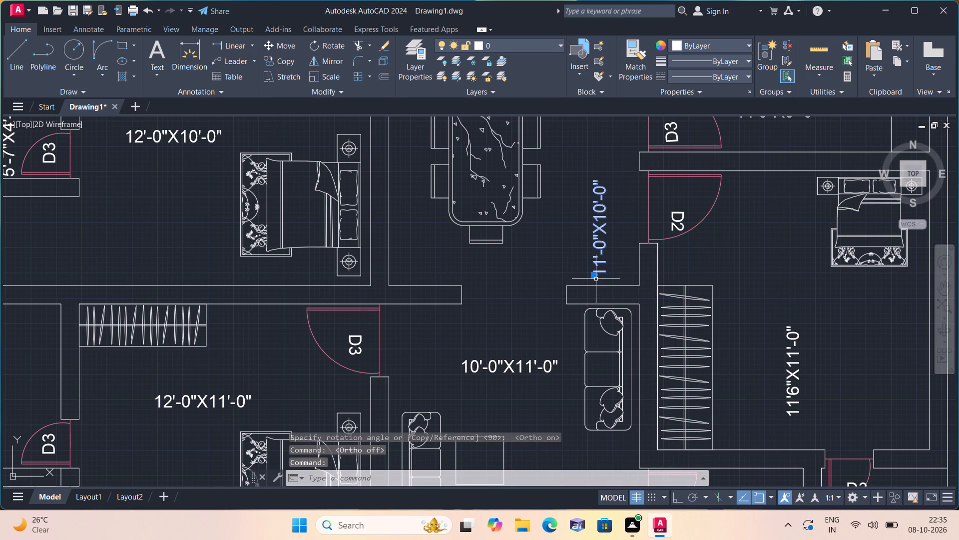
pyautogui.click(595, 275)
pyautogui.moveTo(585, 206); pyautogui.dragTo(591, 296, button='middle')
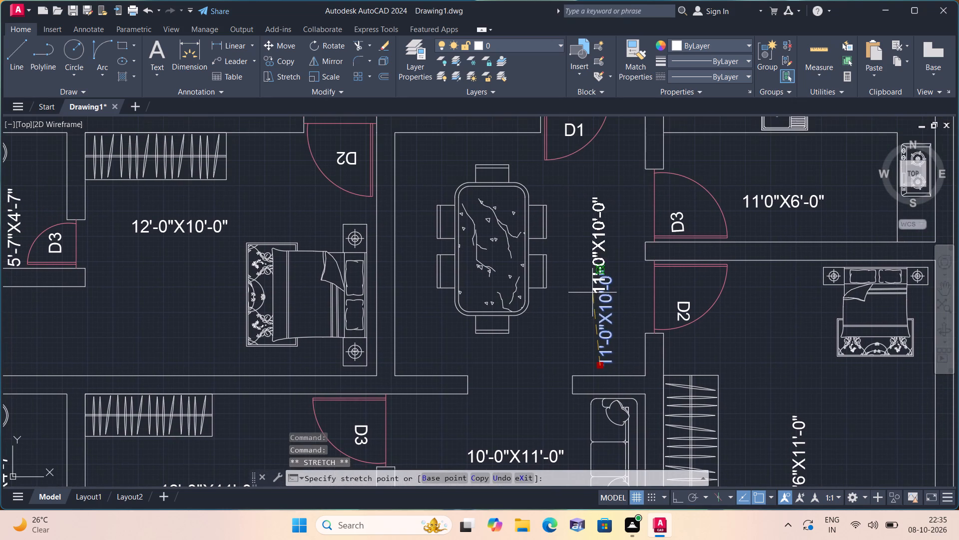
pyautogui.click(592, 283)
# Move the D2 label of the 11'6"X11'-0" bedroom door slightly up within its door swing, clear of the arc.
pyautogui.scroll(-1, 620, 293)
pyautogui.moveTo(632, 294); pyautogui.dragTo(611, 267, button='middle')
pyautogui.scroll(1, 637, 258)
pyautogui.click(647, 282)
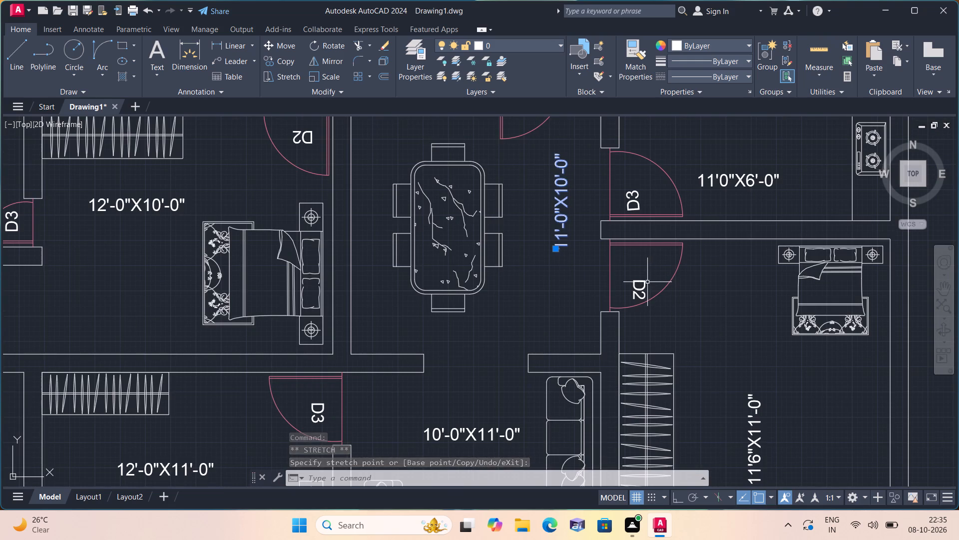
pyautogui.click(646, 281)
pyautogui.click(645, 263)
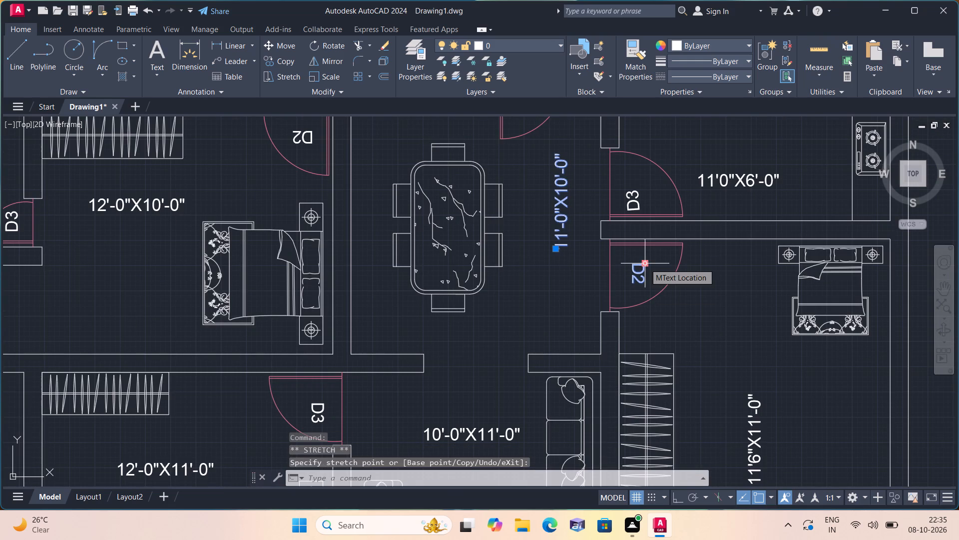
# Move the 6'-0"X4'-0" toilet size text left, clear of the toilet fixture.
pyautogui.moveTo(641, 262); pyautogui.dragTo(626, 225, button='middle')
pyautogui.scroll(-1, 626, 224)
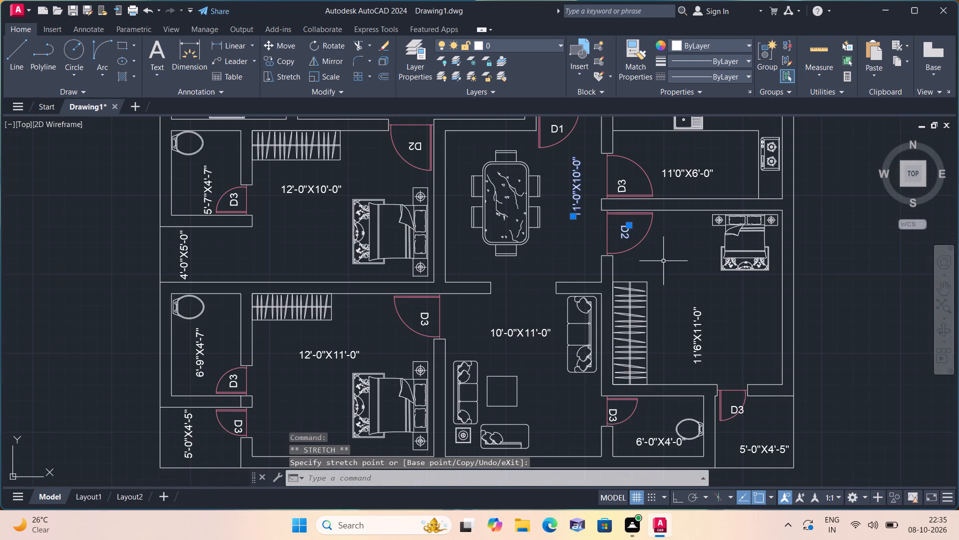
pyautogui.moveTo(709, 299); pyautogui.dragTo(671, 237, button='middle')
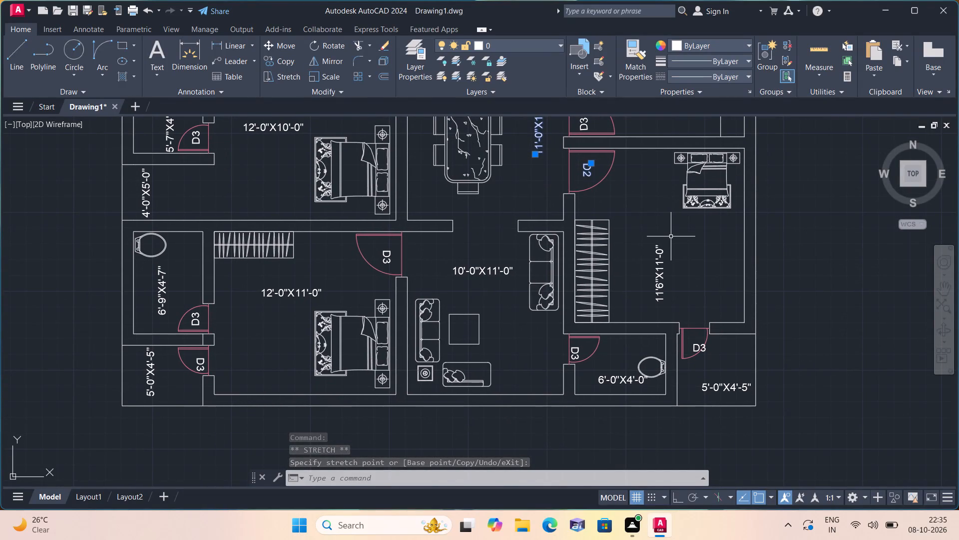
pyautogui.moveTo(672, 280); pyautogui.dragTo(658, 264, button='middle')
pyautogui.scroll(1, 595, 362)
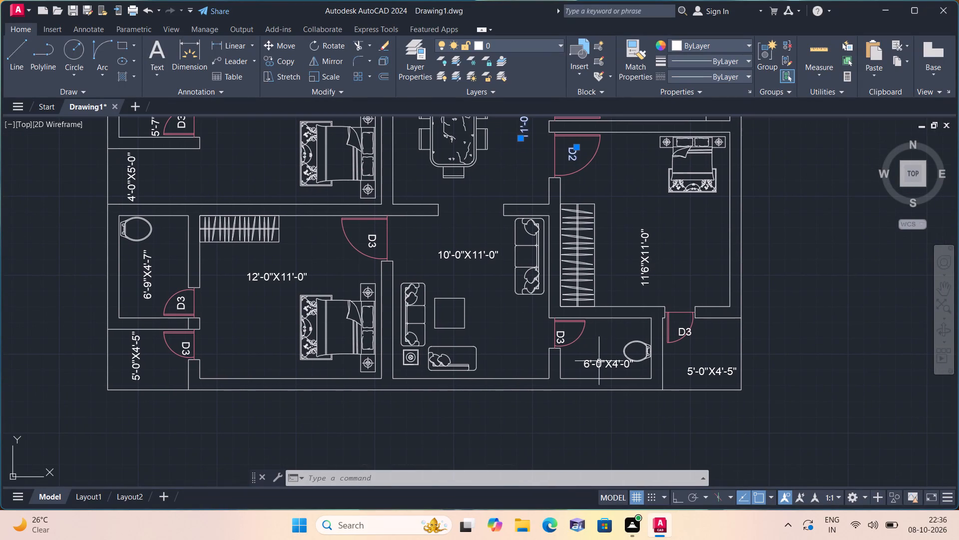
pyautogui.scroll(1, 595, 362)
pyautogui.click(592, 365)
pyautogui.click(576, 364)
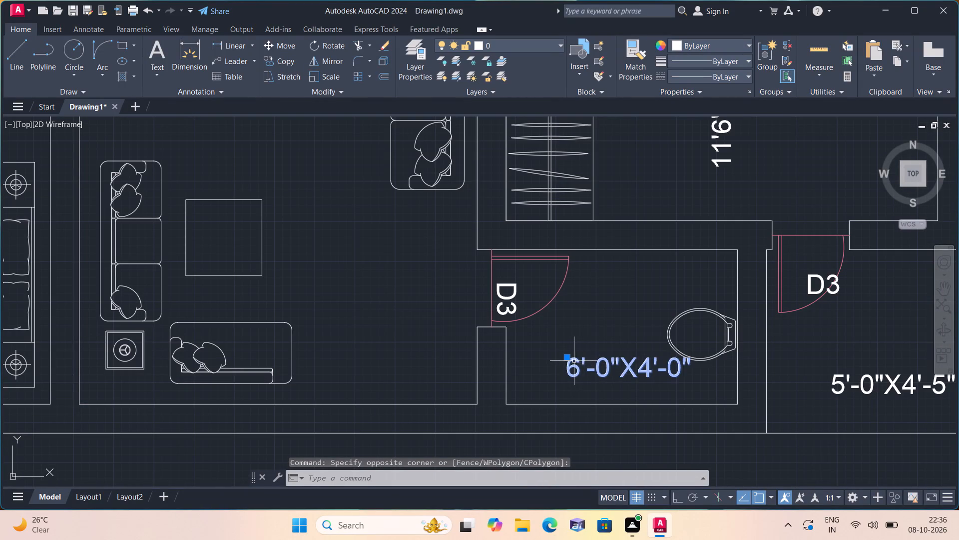
pyautogui.click(568, 355)
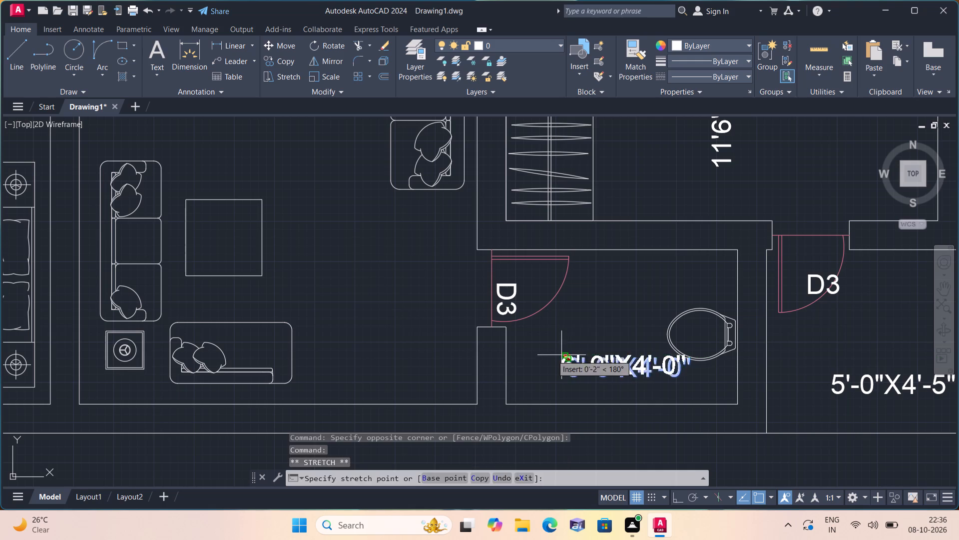
pyautogui.click(539, 355)
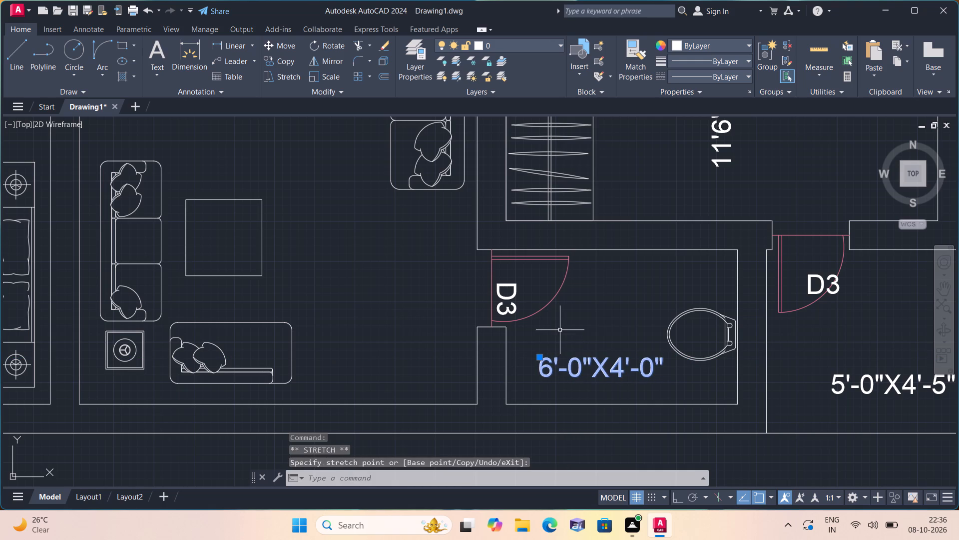
# Move the D3 label of the door to the 5'-0"X4'-5" space up and left, inside the door swing.
pyautogui.scroll(-1, 583, 346)
pyautogui.moveTo(582, 346); pyautogui.dragTo(559, 300, button='middle')
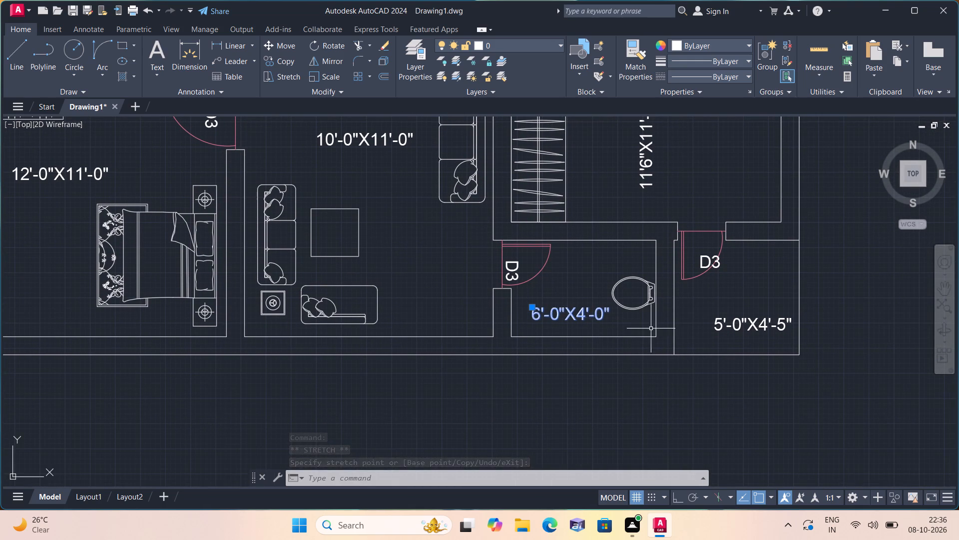
pyautogui.scroll(2, 713, 268)
pyautogui.click(700, 247)
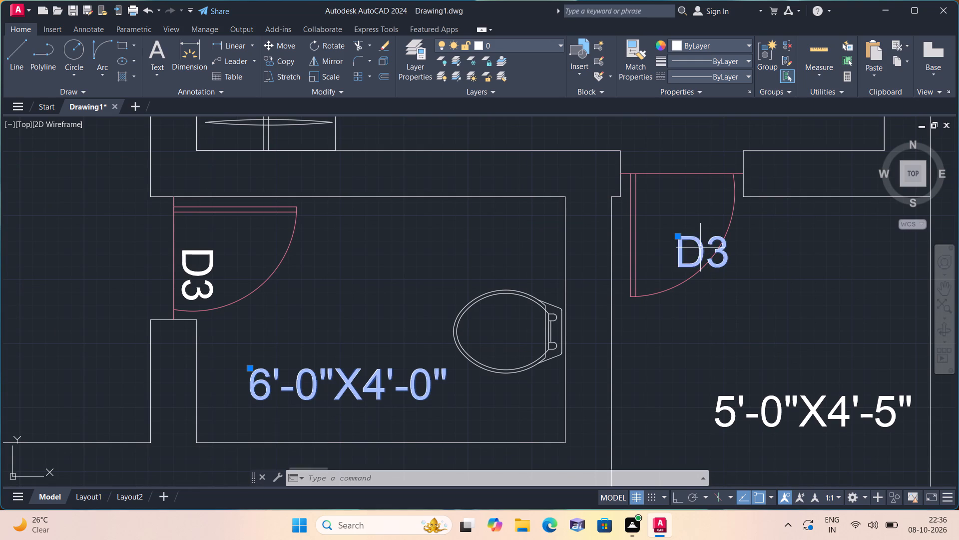
pyautogui.click(680, 233)
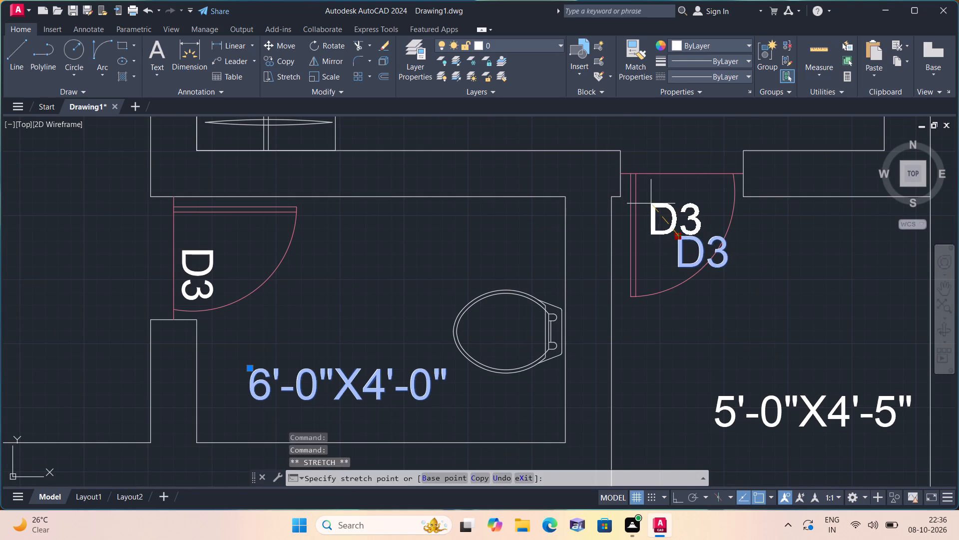
pyautogui.click(646, 197)
# Examine the label and furniture placement from the lower bedroom up through the dining room and kitchen to the lobby and staircase.
pyautogui.moveTo(641, 199); pyautogui.dragTo(653, 287, button='middle')
pyautogui.scroll(-2, 653, 287)
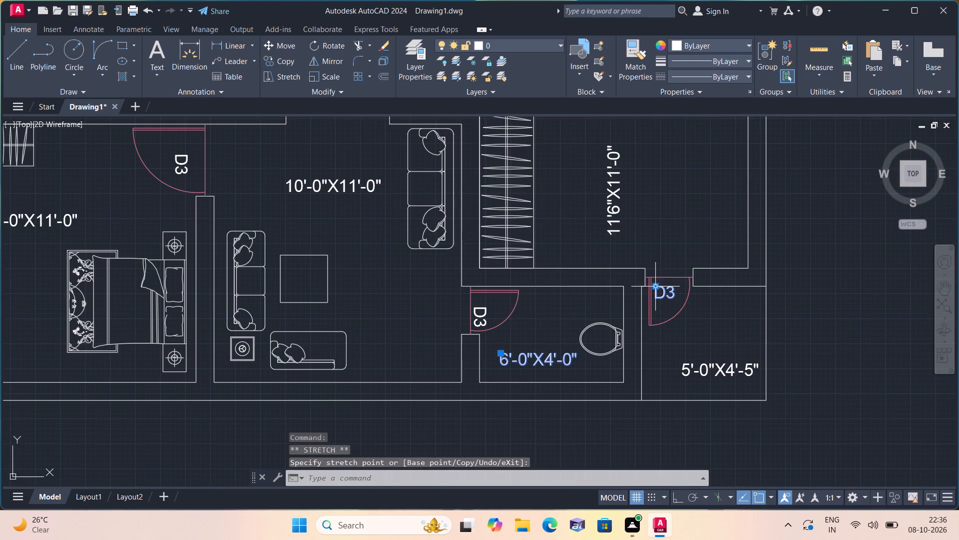
pyautogui.moveTo(652, 207); pyautogui.dragTo(680, 338, button='middle')
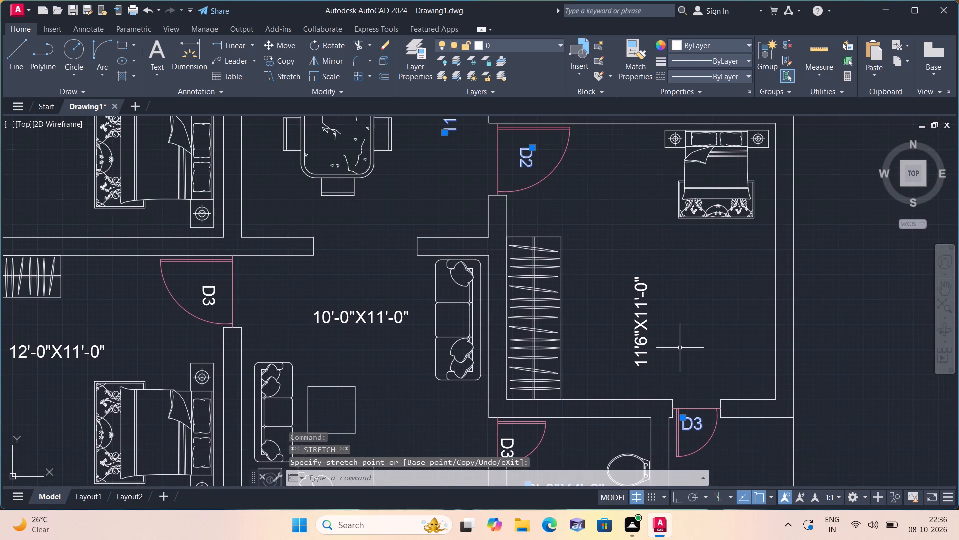
pyautogui.moveTo(622, 223); pyautogui.dragTo(670, 357, button='middle')
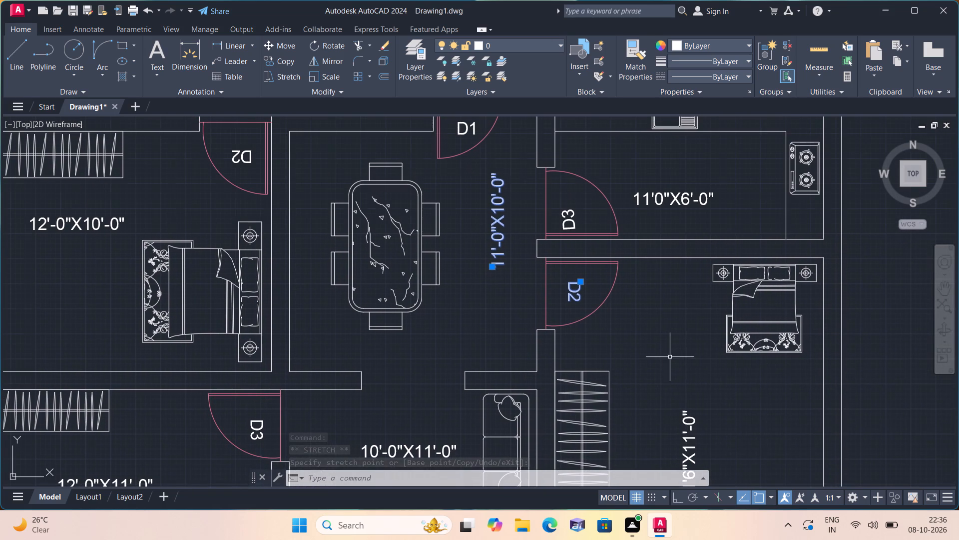
pyautogui.moveTo(678, 315); pyautogui.dragTo(690, 369, button='middle')
pyautogui.scroll(-1, 687, 363)
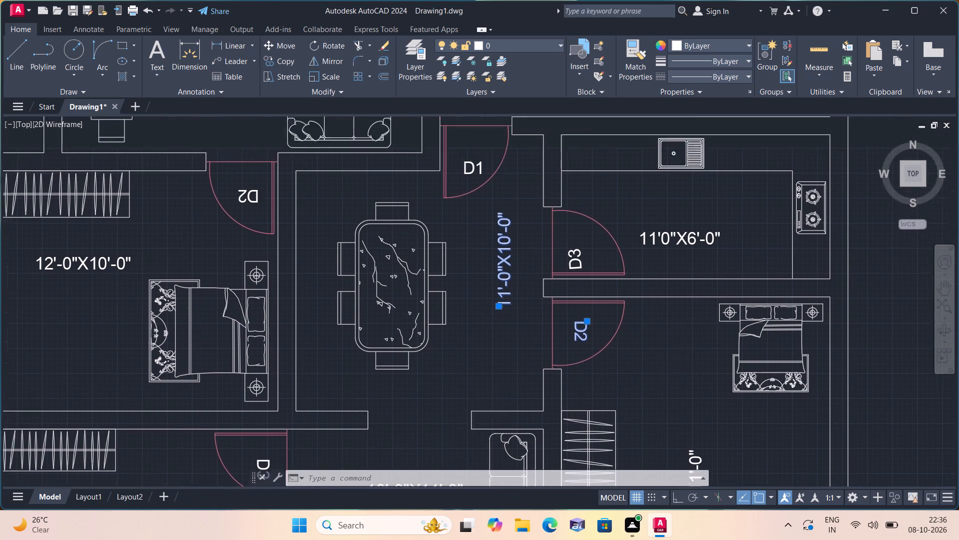
pyautogui.moveTo(690, 369); pyautogui.dragTo(695, 398, button='middle')
pyautogui.moveTo(754, 215); pyautogui.dragTo(752, 217, button='middle')
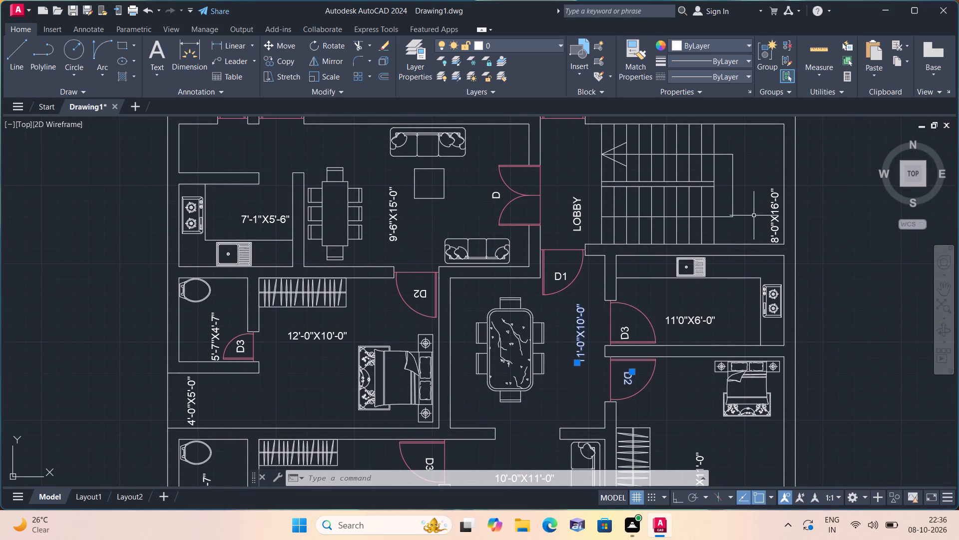
# Move the 8'-0"X16'-0" staircase size text up and left, clear of the surrounding walls and beside the stair landing.
pyautogui.moveTo(752, 217); pyautogui.dragTo(768, 279, button='middle')
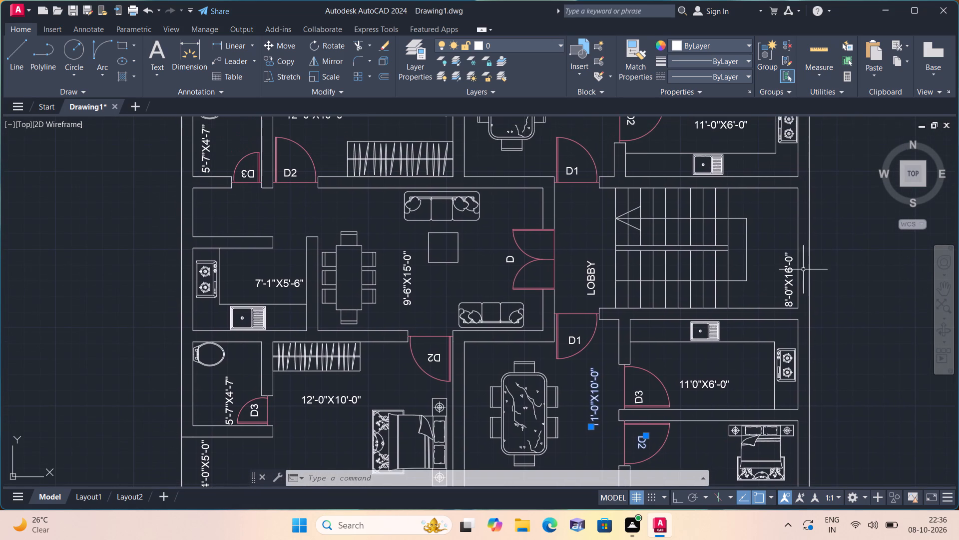
pyautogui.scroll(1, 820, 271)
pyautogui.scroll(-1, 820, 271)
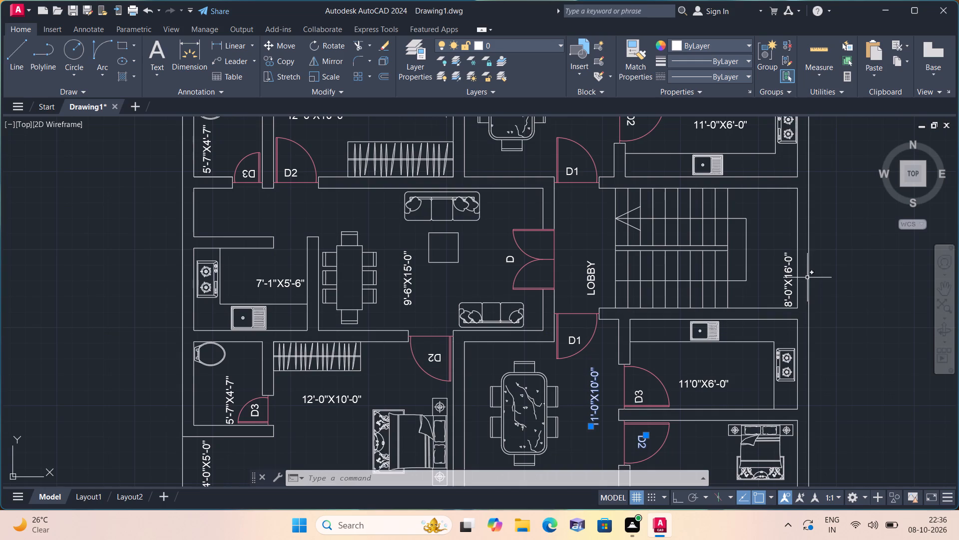
pyautogui.click(791, 284)
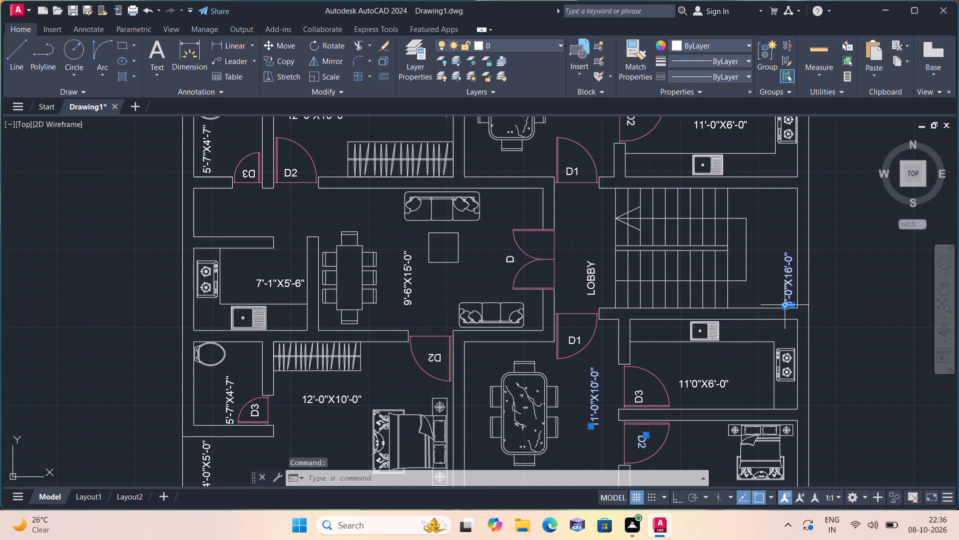
pyautogui.click(787, 304)
pyautogui.scroll(1, 781, 302)
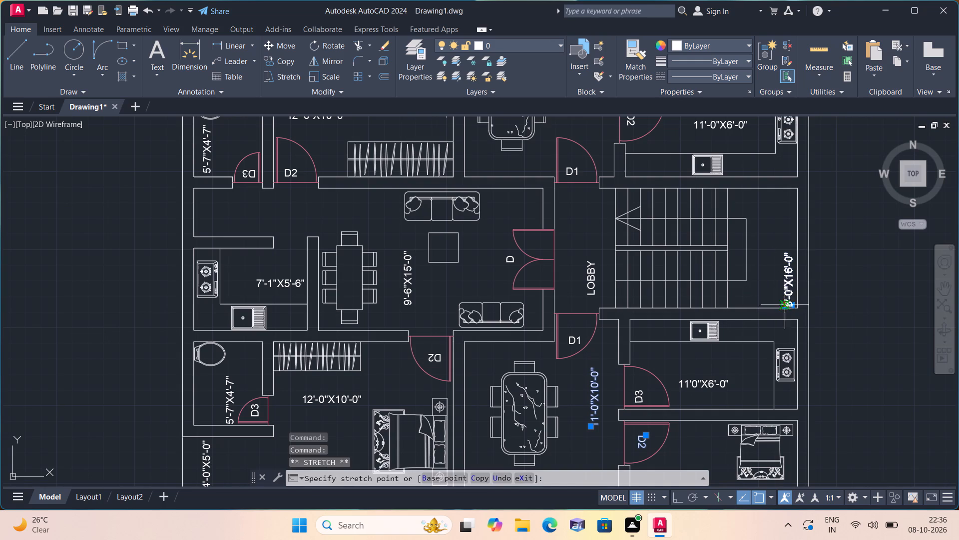
pyautogui.scroll(1, 782, 303)
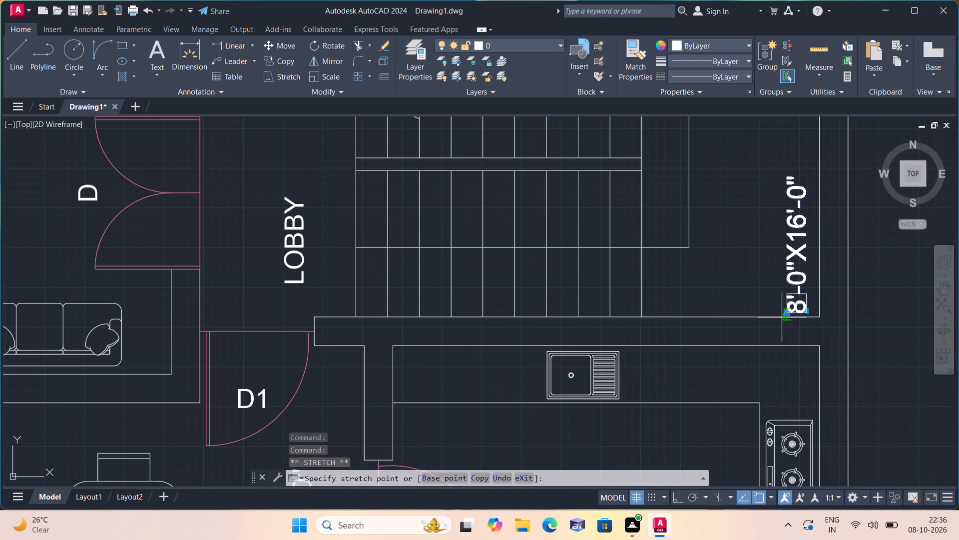
pyautogui.click(783, 317)
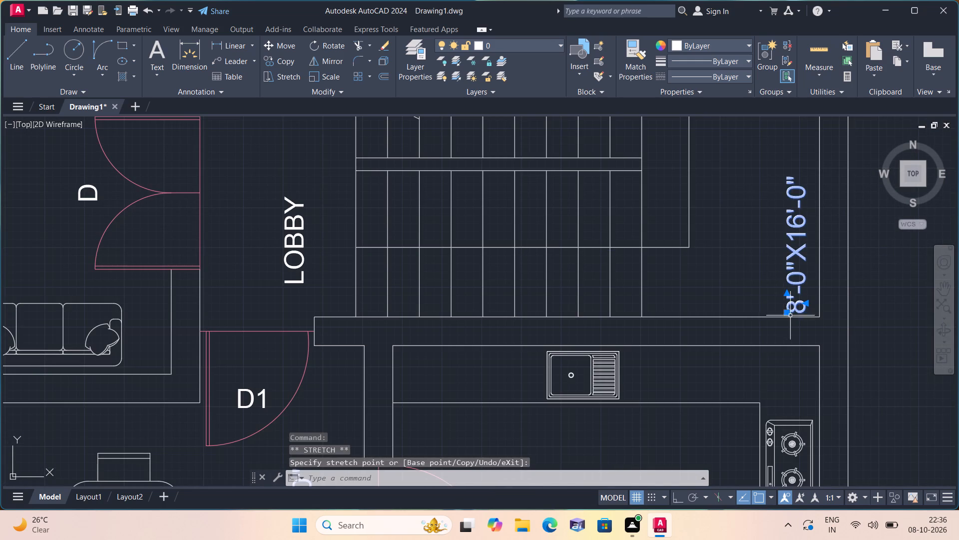
pyautogui.click(786, 313)
pyautogui.moveTo(749, 265); pyautogui.dragTo(745, 266, button='middle')
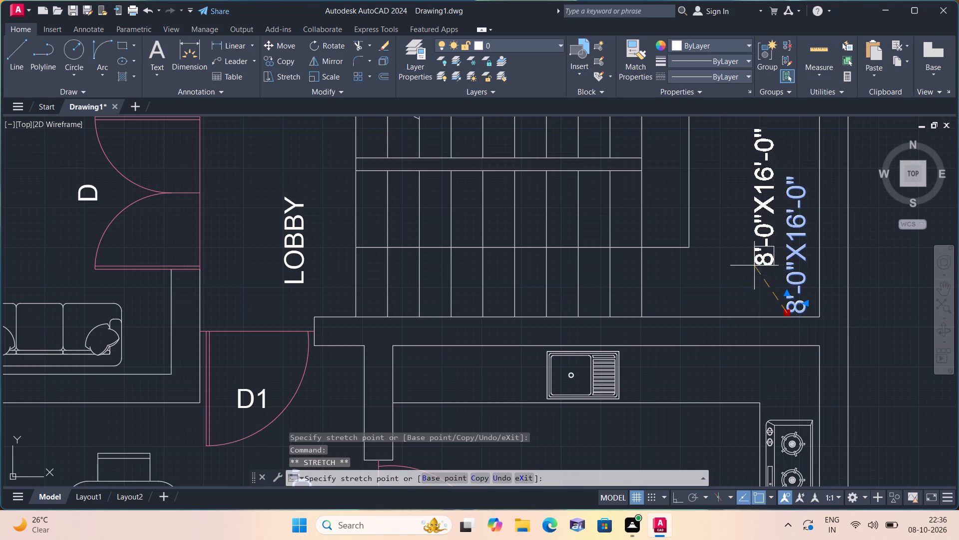
pyautogui.moveTo(745, 266); pyautogui.dragTo(755, 318, button='middle')
pyautogui.scroll(-1, 744, 267)
pyautogui.scroll(1, 755, 318)
pyautogui.click(750, 284)
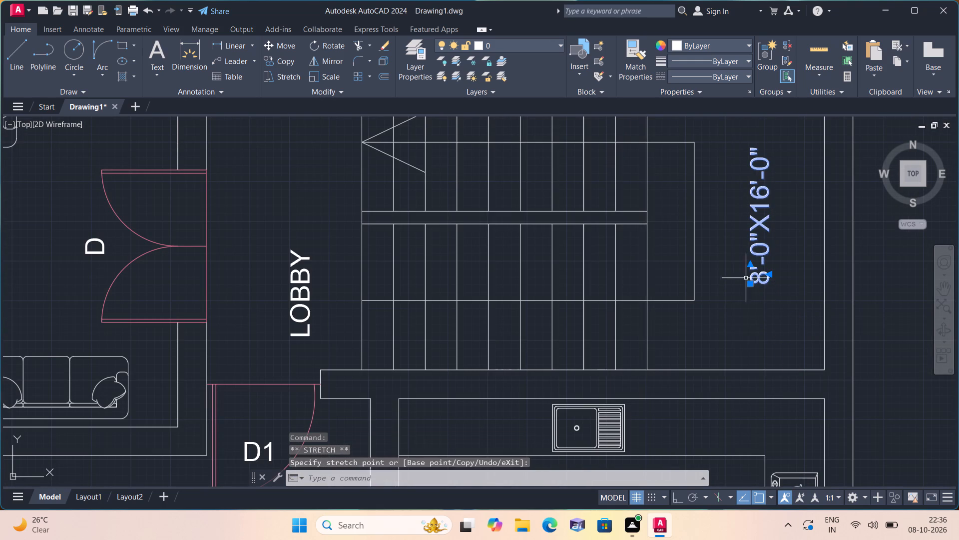
# Review the label placement around the lobby, living area and lower rooms, and clear the selection of the adjusted texts.
pyautogui.scroll(-1, 737, 276)
pyautogui.middleClick(487, 226)
pyautogui.scroll(-1, 487, 226)
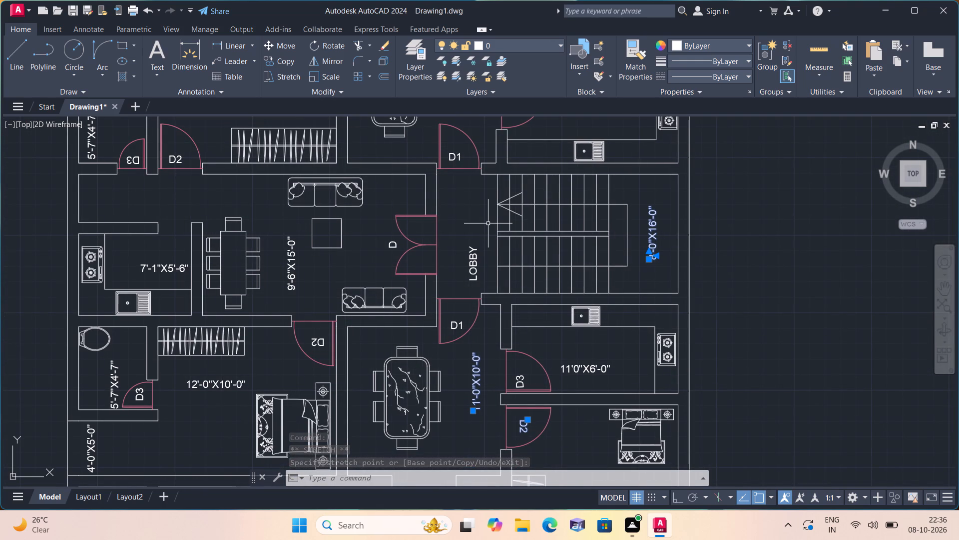
pyautogui.scroll(-1, 488, 223)
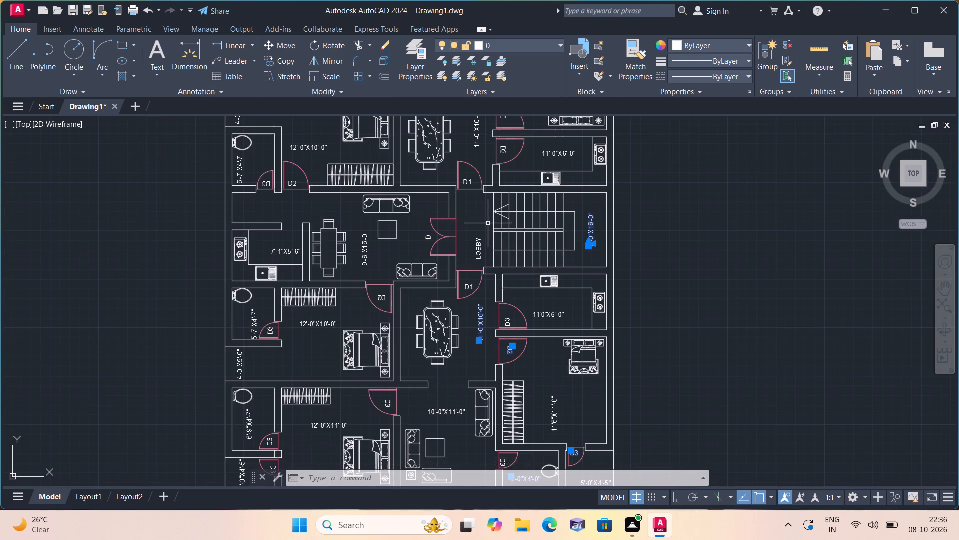
pyautogui.scroll(-1, 488, 223)
pyautogui.scroll(1, 448, 221)
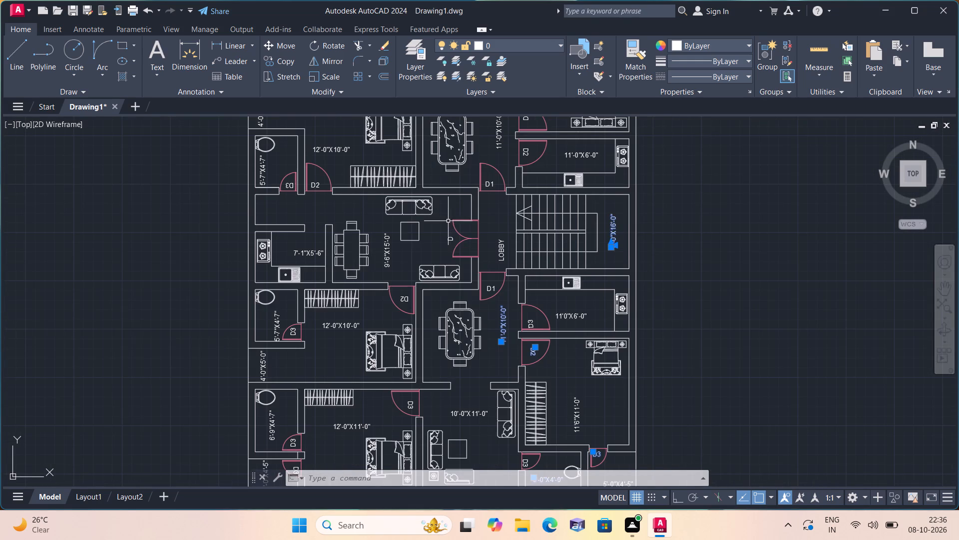
pyautogui.moveTo(448, 222); pyautogui.dragTo(491, 264, button='middle')
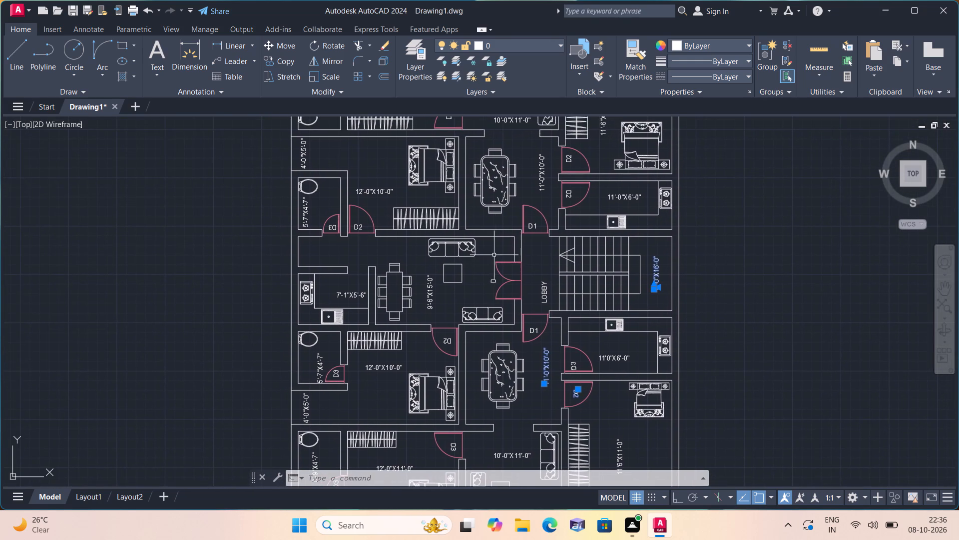
pyautogui.scroll(1, 495, 216)
pyautogui.moveTo(493, 217); pyautogui.dragTo(496, 228, button='middle')
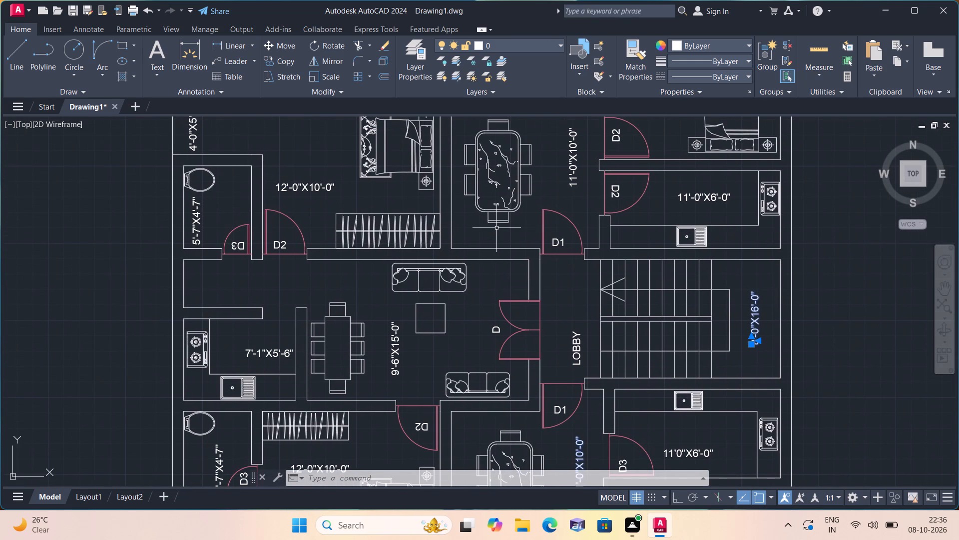
pyautogui.moveTo(498, 228); pyautogui.dragTo(513, 199, button='middle')
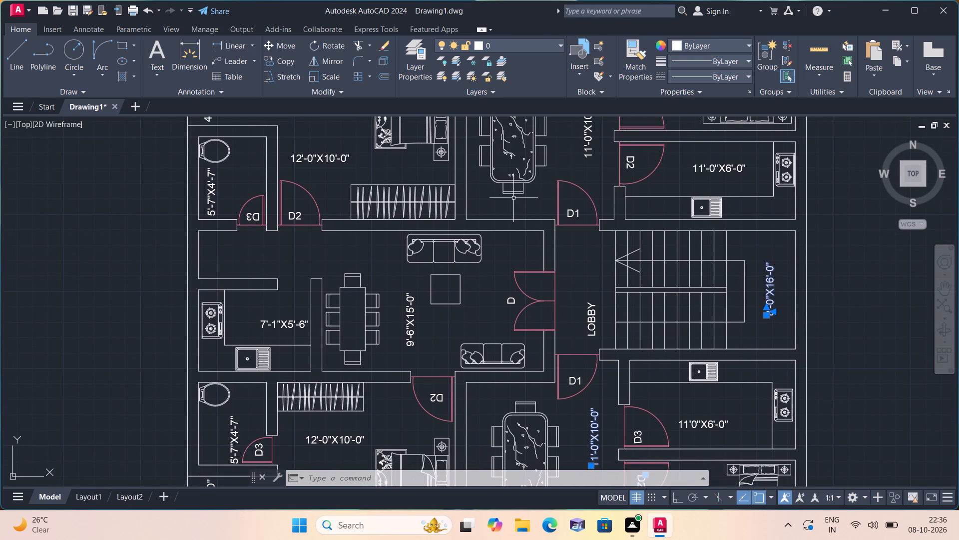
pyautogui.moveTo(467, 272); pyautogui.dragTo(484, 228, button='middle')
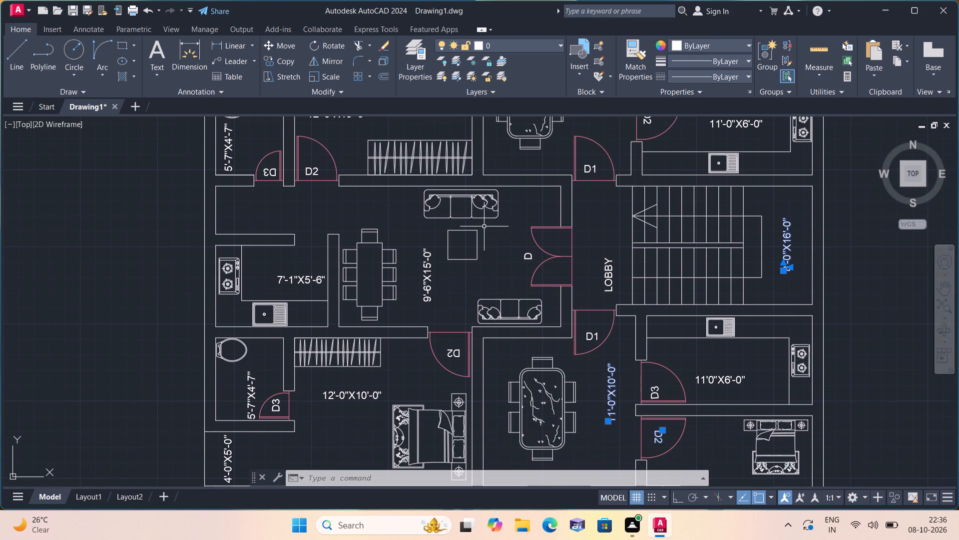
pyautogui.scroll(-1, 486, 225)
pyautogui.scroll(1, 472, 270)
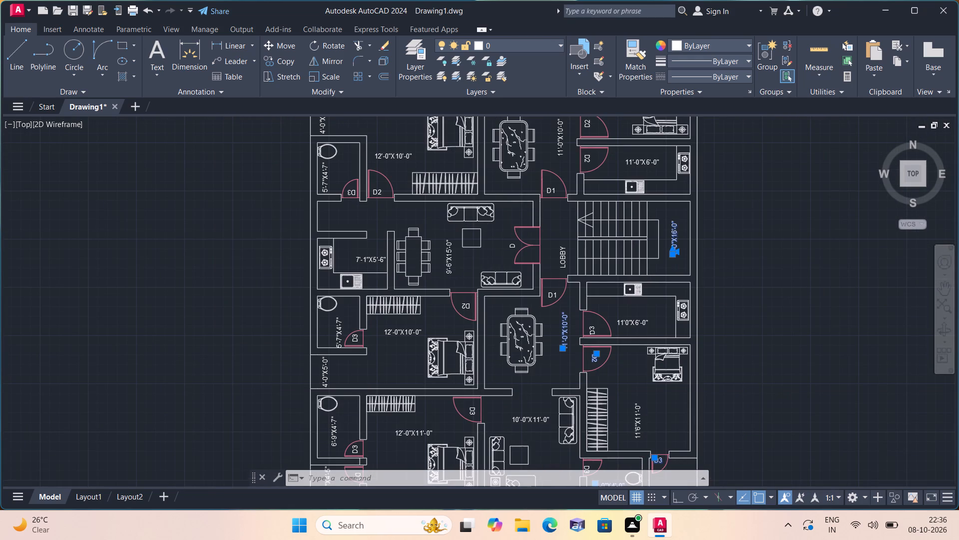
pyautogui.moveTo(472, 271); pyautogui.dragTo(497, 220, button='middle')
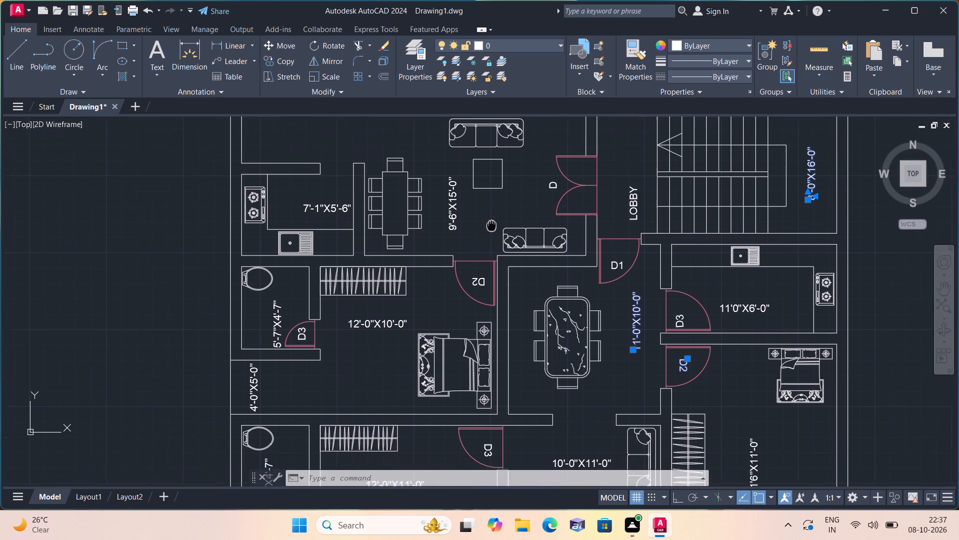
pyautogui.moveTo(497, 220); pyautogui.dragTo(501, 214, button='middle')
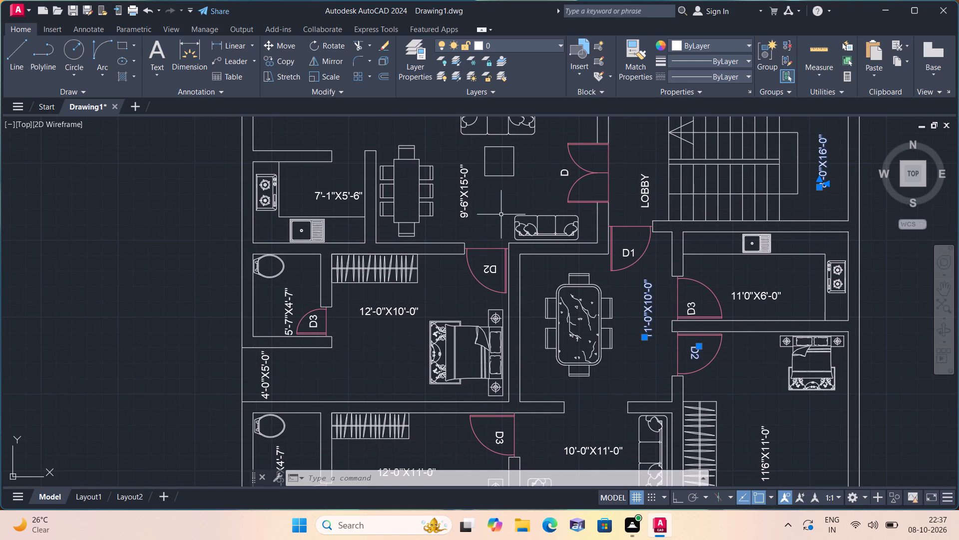
pyautogui.scroll(-1, 501, 214)
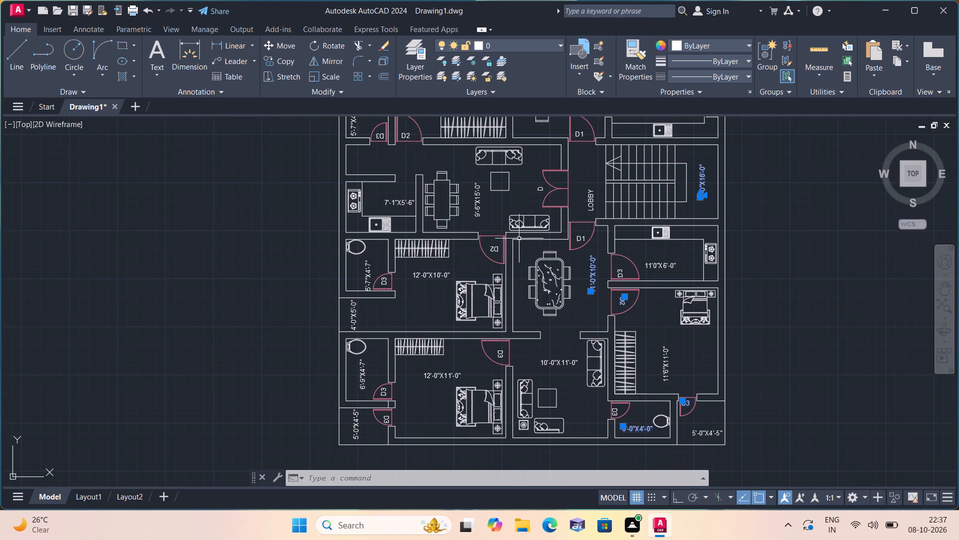
pyautogui.moveTo(551, 331); pyautogui.dragTo(572, 306, button='middle')
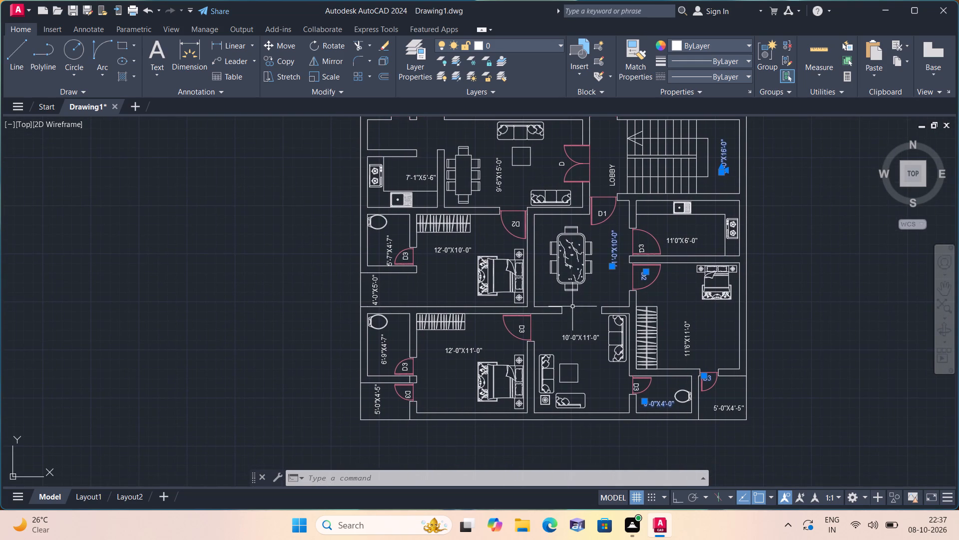
pyautogui.press('Escape')
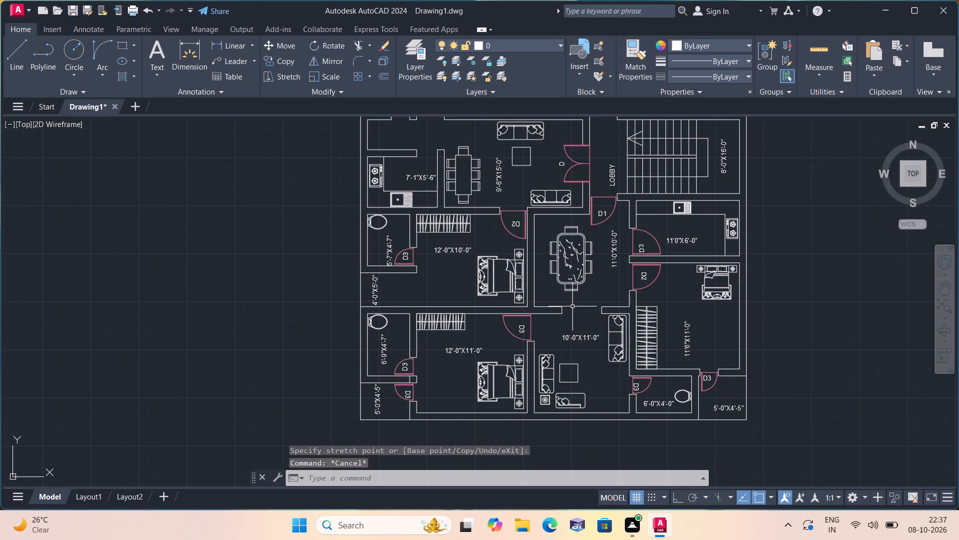
# Examine the labels and furniture from the lower bedrooms and toilets up through the lobby to the upper apartment.
pyautogui.scroll(1, 518, 256)
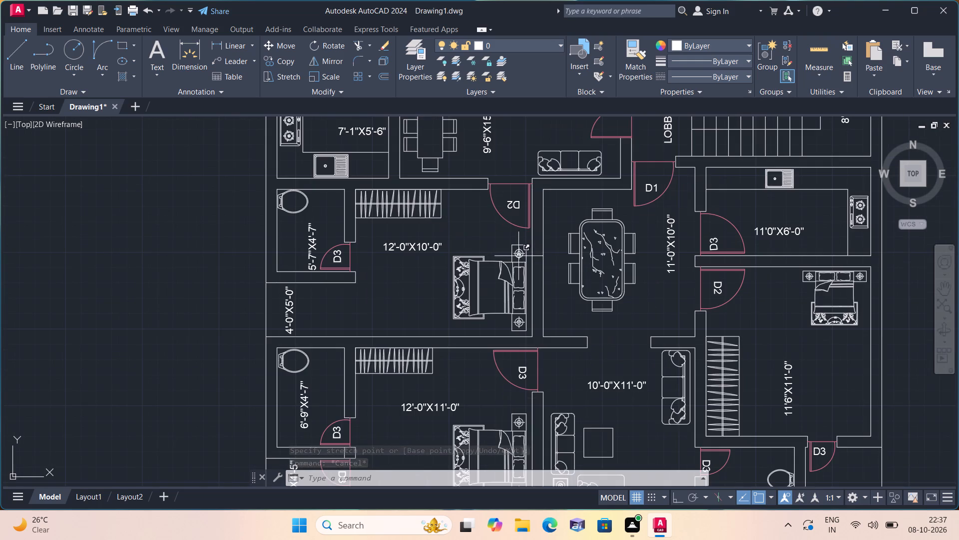
pyautogui.moveTo(574, 255); pyautogui.dragTo(556, 194, button='middle')
pyautogui.scroll(-1, 556, 193)
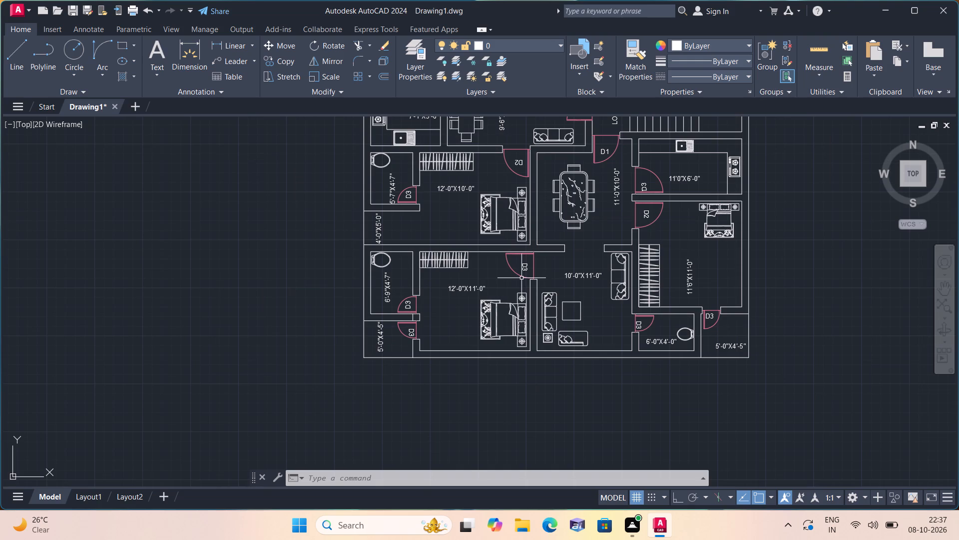
pyautogui.scroll(1, 472, 297)
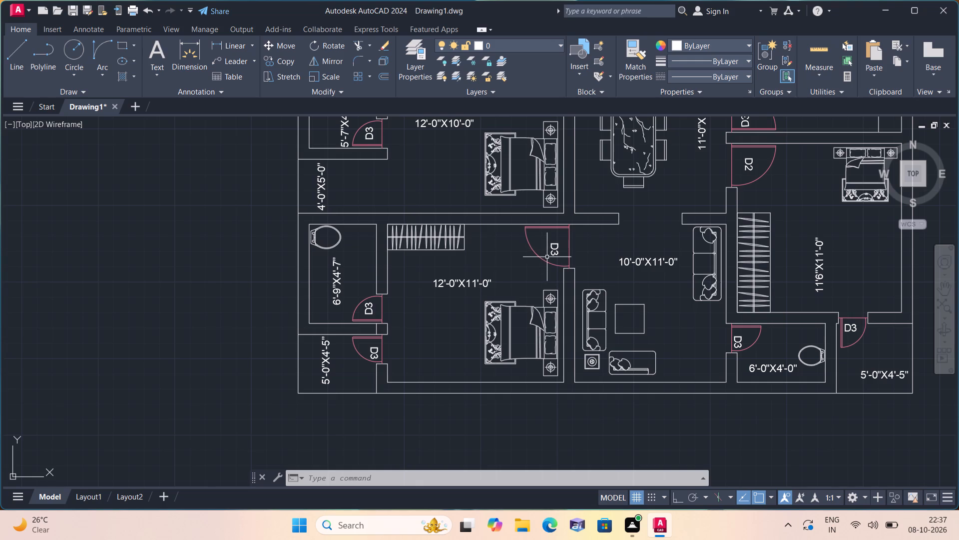
pyautogui.moveTo(516, 261); pyautogui.dragTo(507, 232, button='middle')
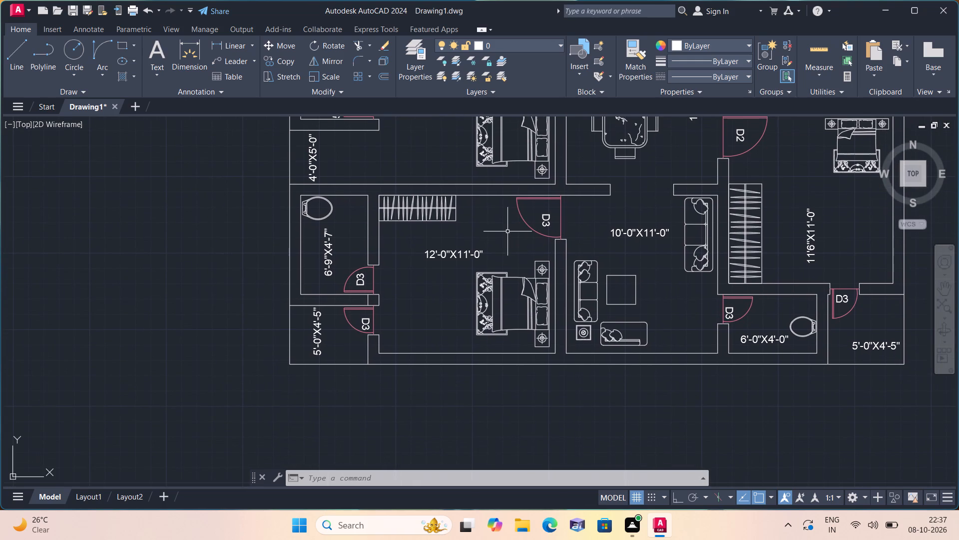
pyautogui.moveTo(507, 231); pyautogui.dragTo(507, 233, button='middle')
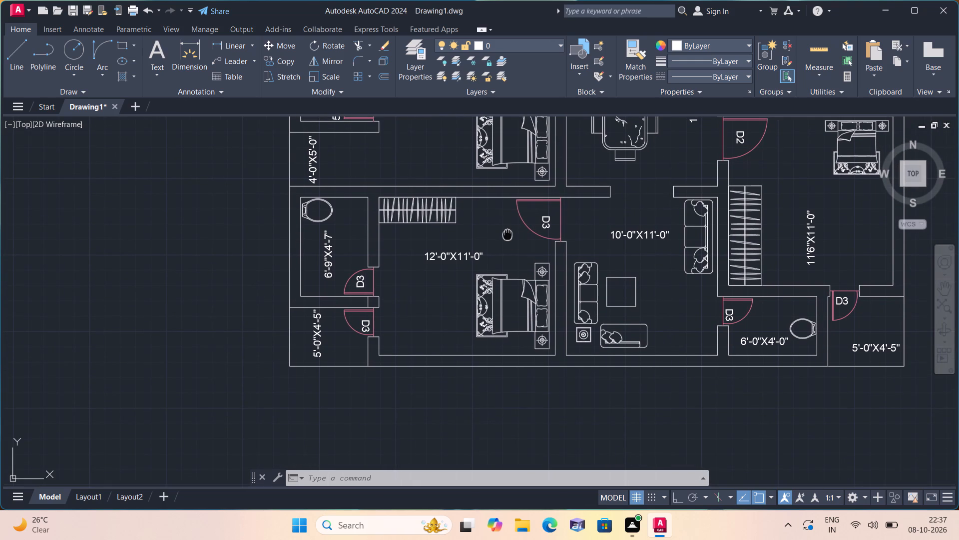
pyautogui.moveTo(507, 233); pyautogui.dragTo(511, 254, button='middle')
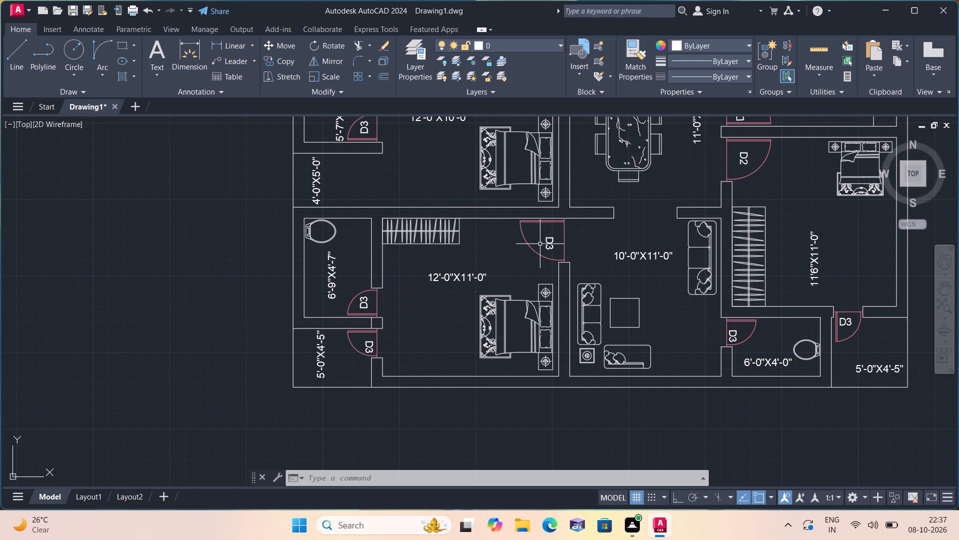
pyautogui.scroll(-1, 550, 257)
pyautogui.moveTo(554, 260); pyautogui.dragTo(562, 323, button='middle')
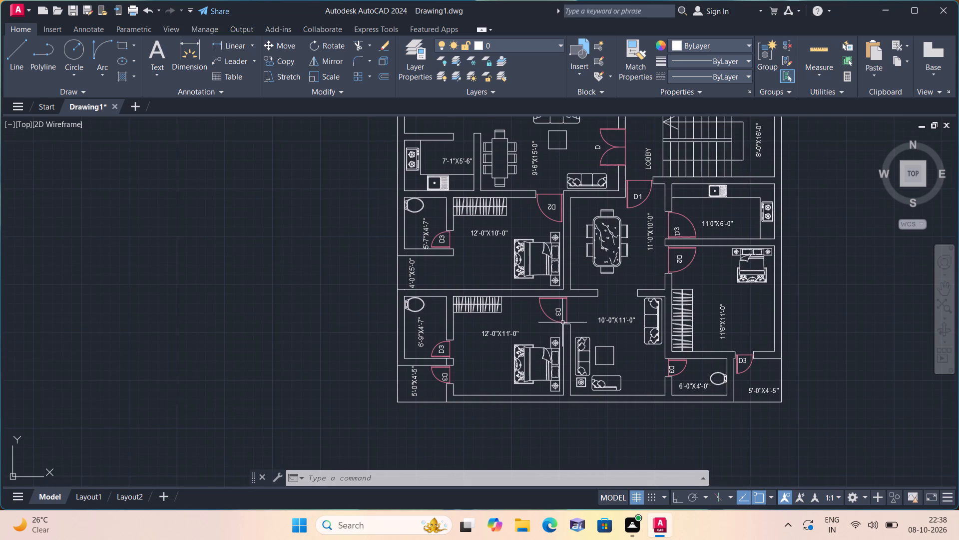
pyautogui.moveTo(572, 284); pyautogui.dragTo(577, 353, button='middle')
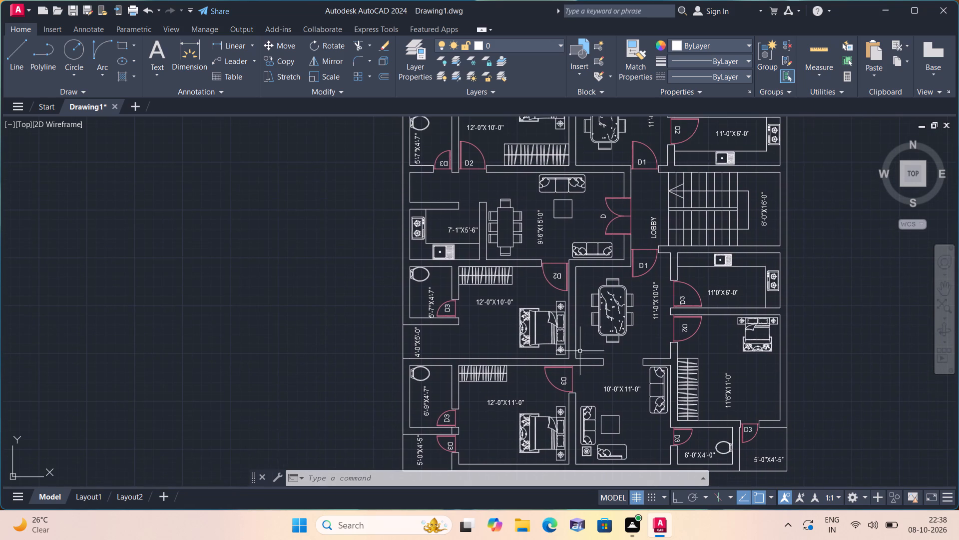
pyautogui.scroll(-1, 580, 349)
pyautogui.scroll(1, 582, 241)
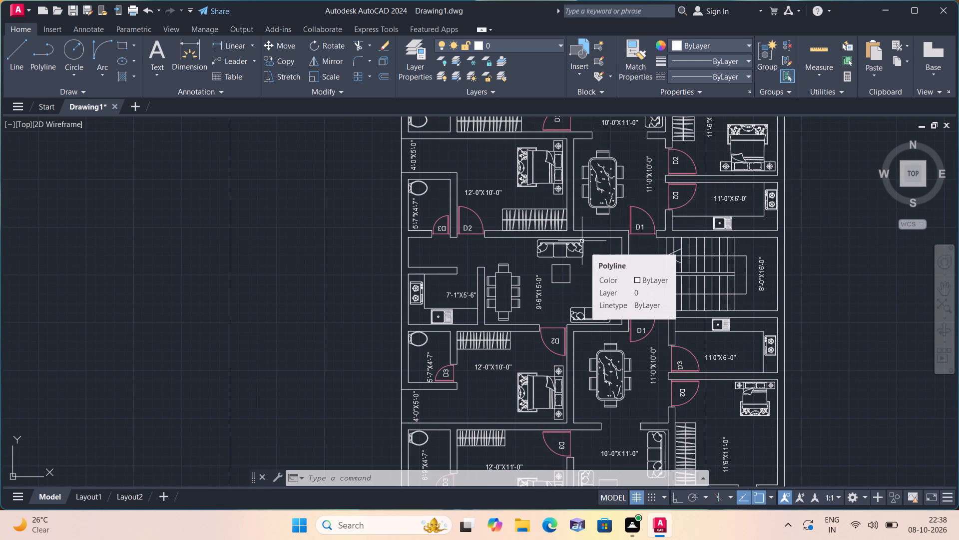
pyautogui.scroll(-1, 582, 241)
pyautogui.scroll(1, 582, 241)
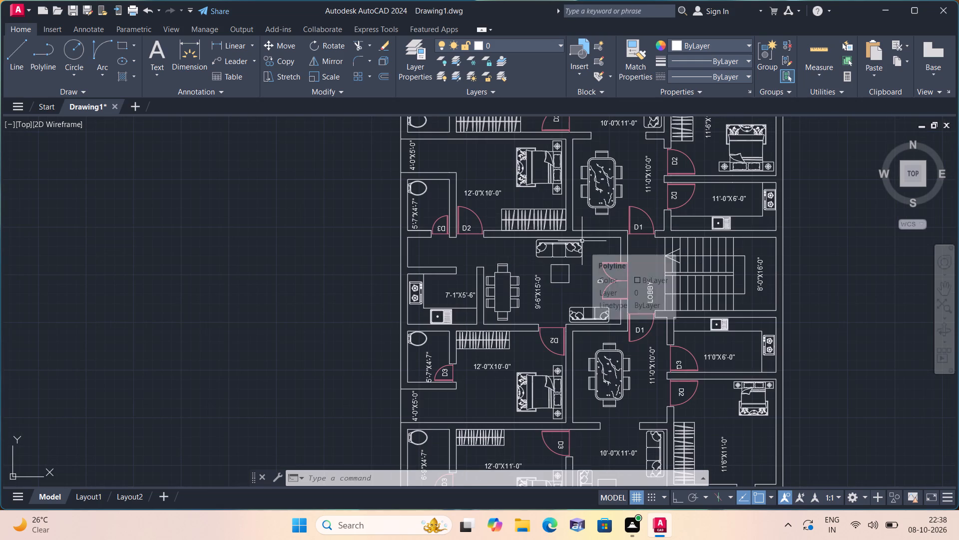
pyautogui.moveTo(580, 241); pyautogui.dragTo(567, 255, button='middle')
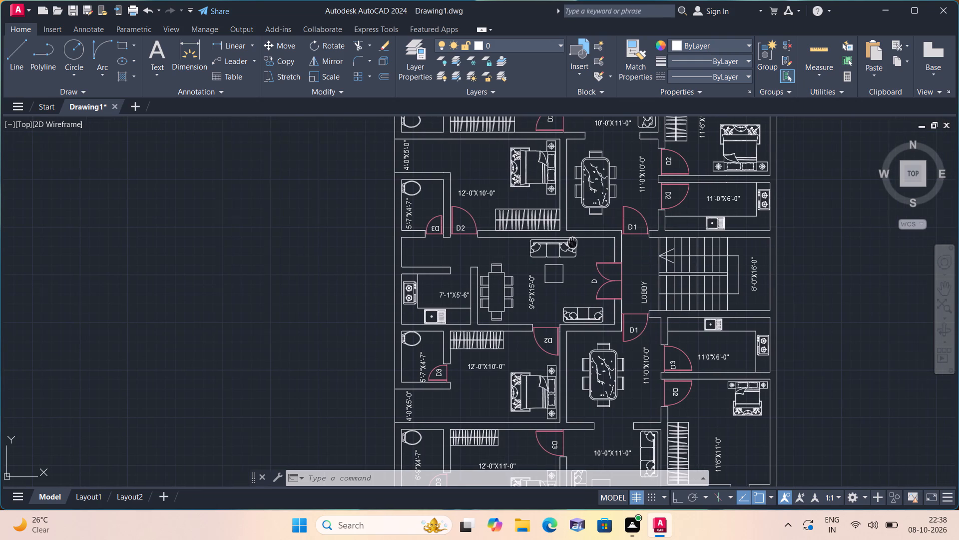
pyautogui.moveTo(567, 255); pyautogui.dragTo(574, 324, button='middle')
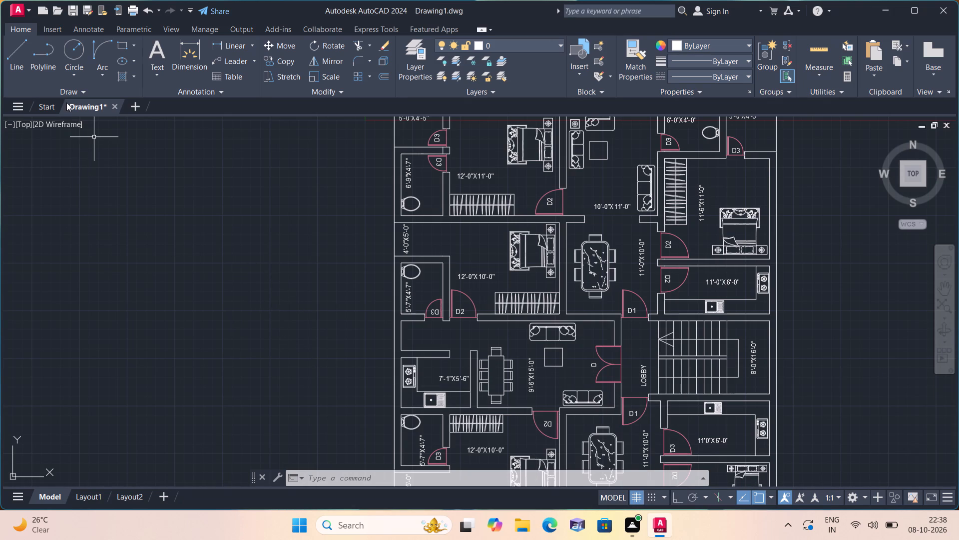
# Save the drawing in the Downloads folder under the file name green1.
pyautogui.click(18, 11)
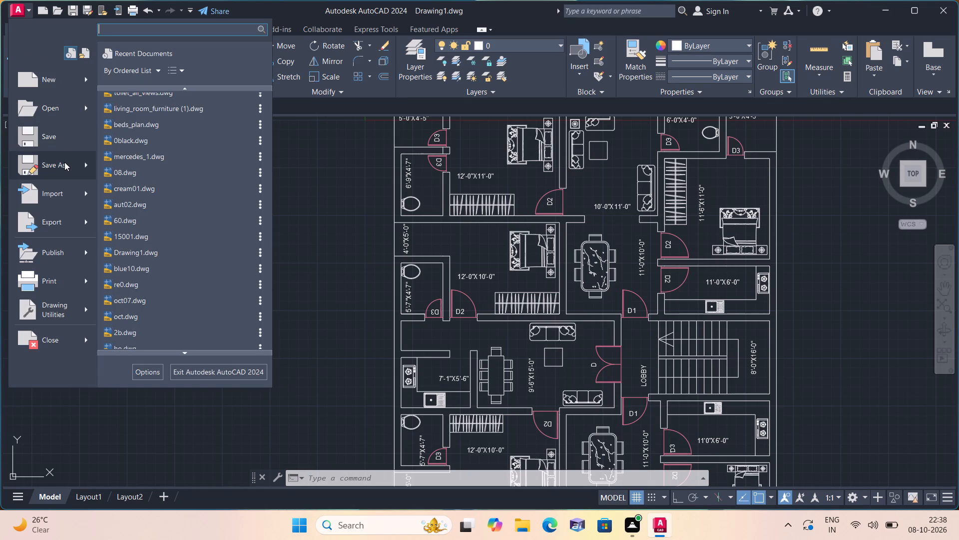
pyautogui.click(55, 142)
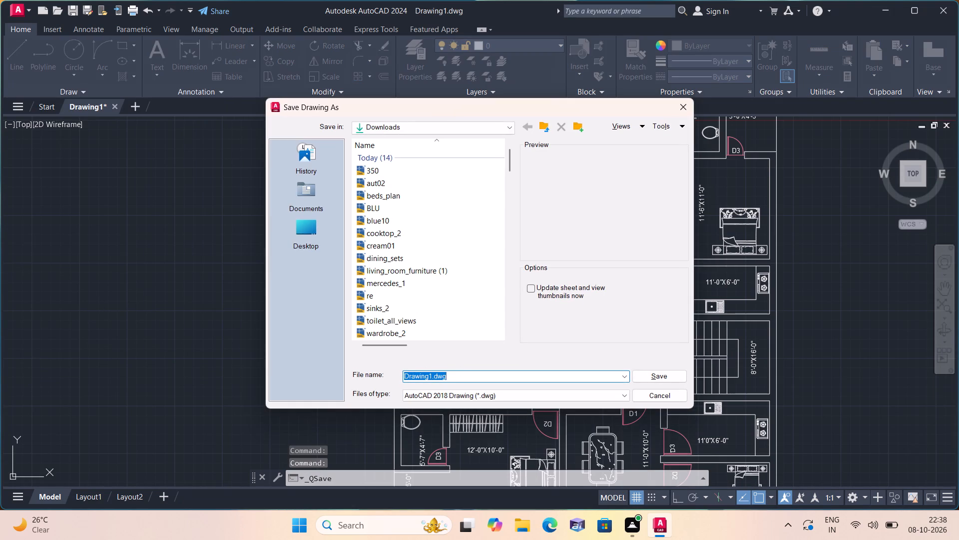
pyautogui.click(479, 377)
pyautogui.press('BackSpace')
pyautogui.press('BackSpace')
pyautogui.press('BackSpace')
pyautogui.press('BackSpace')
pyautogui.press('BackSpace')
pyautogui.press('BackSpace')
pyautogui.press('BackSpace')
pyautogui.press('BackSpace')
pyautogui.press('BackSpace')
pyautogui.press('BackSpace')
pyautogui.press('BackSpace')
pyautogui.press('BackSpace')
pyautogui.press('BackSpace')
pyautogui.press('BackSpace')
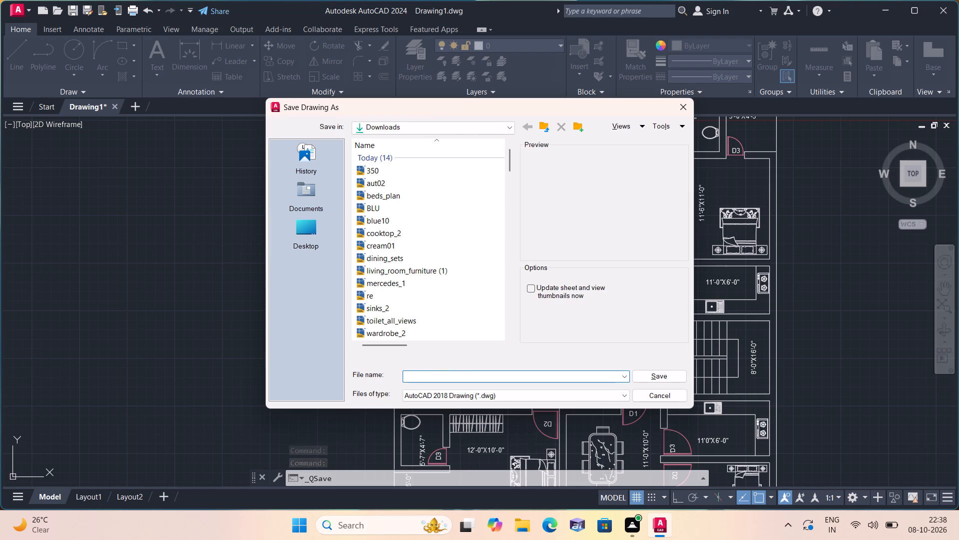
pyautogui.write('gree')
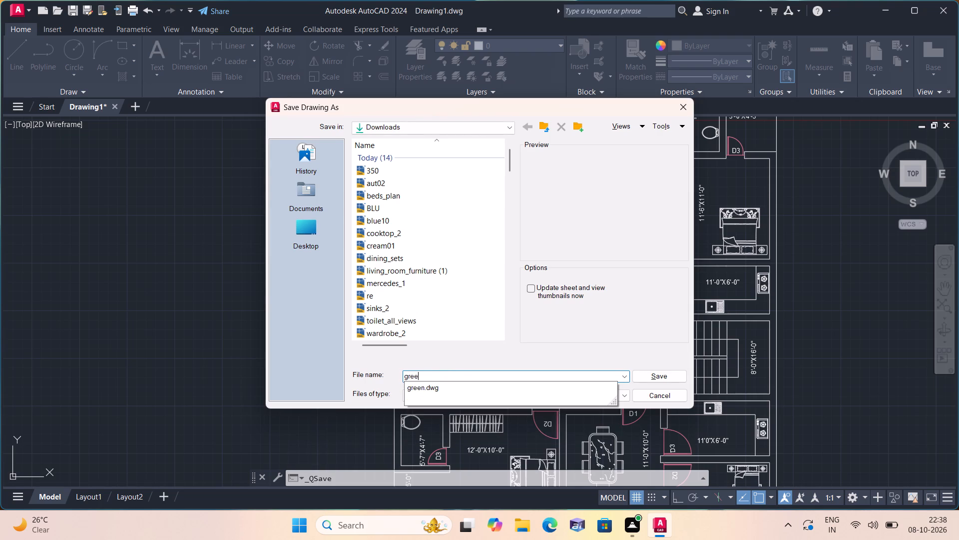
pyautogui.press('n')
pyautogui.press('1')
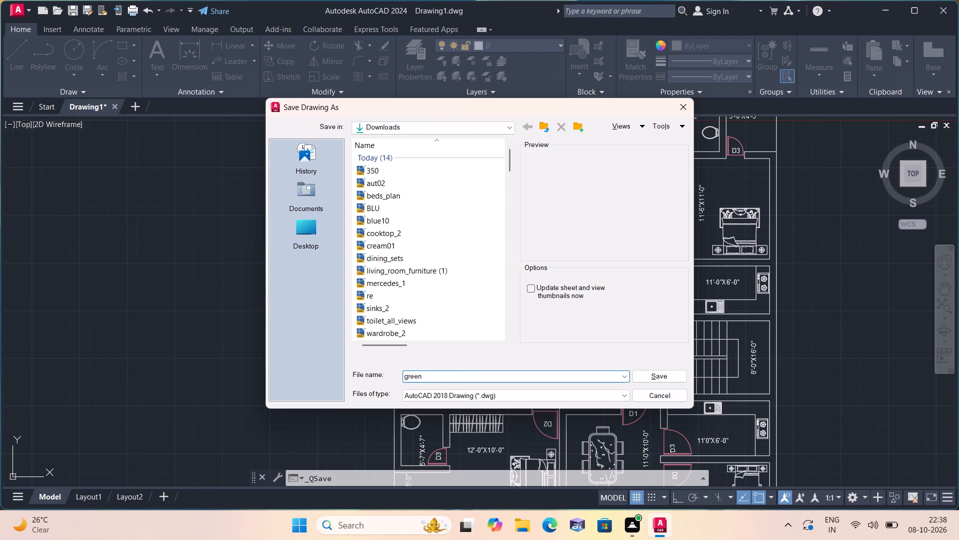
pyautogui.click(656, 376)
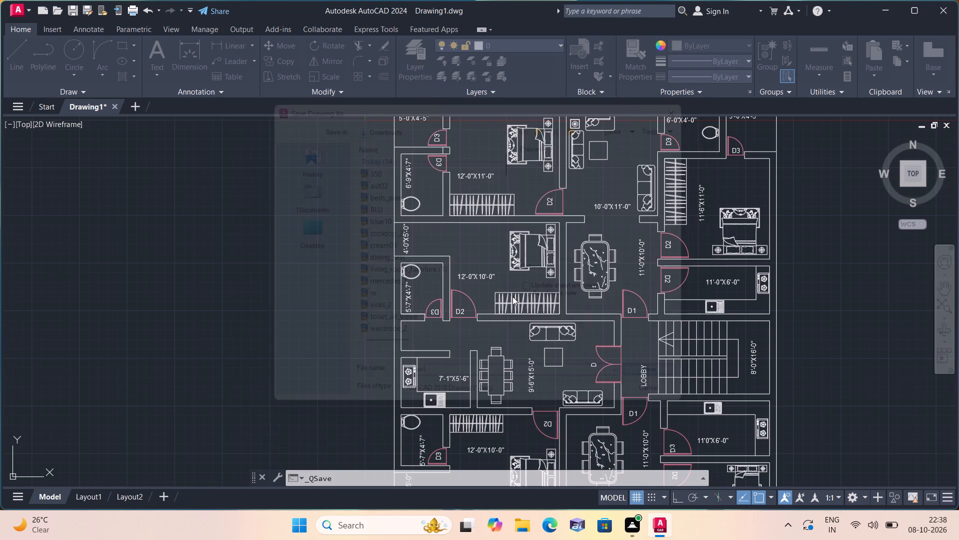
# Start a plot of the model with the DWG To PDF.pc3 plotter on ISO A4 (297.00 x 210.00 MM) paper.
pyautogui.scroll(-3, 512, 296)
pyautogui.write('plo')
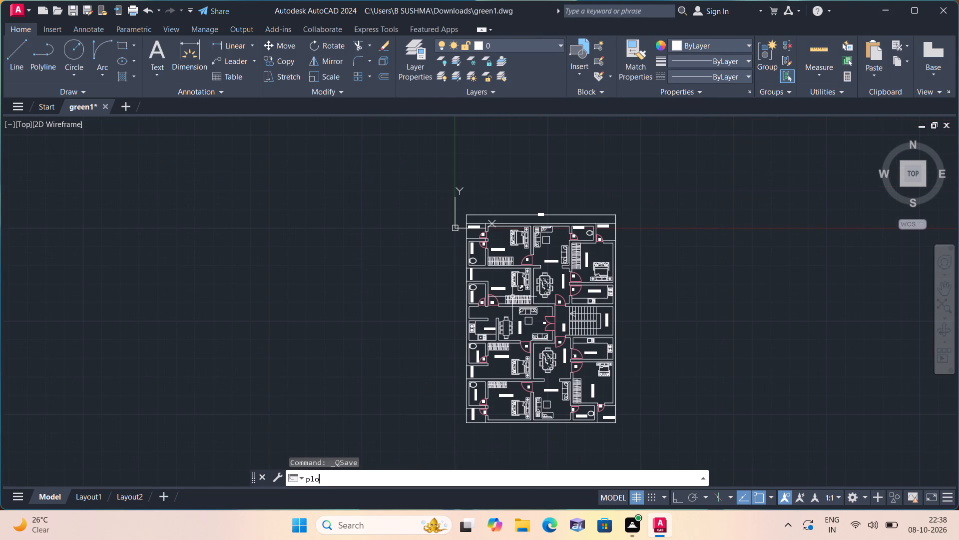
pyautogui.write('t')
pyautogui.press('space')
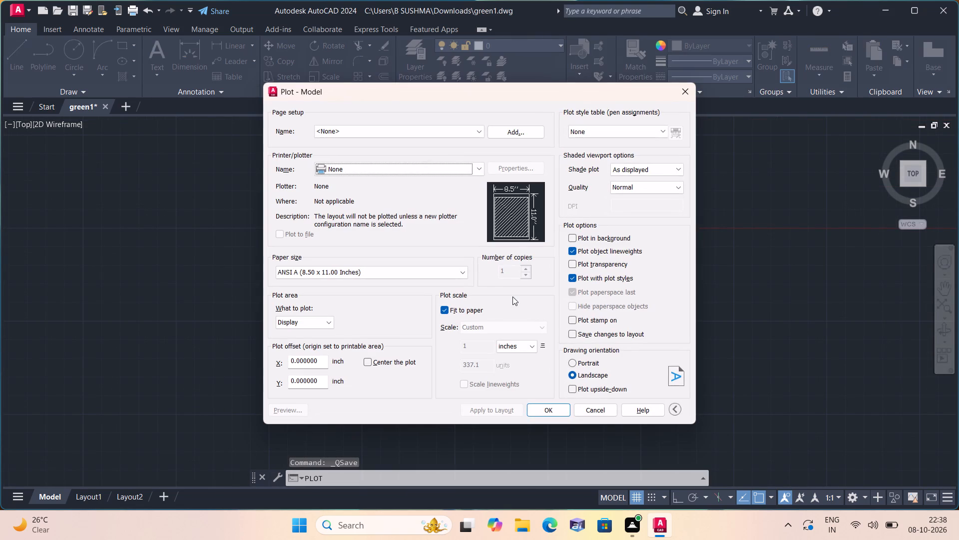
pyautogui.click(455, 169)
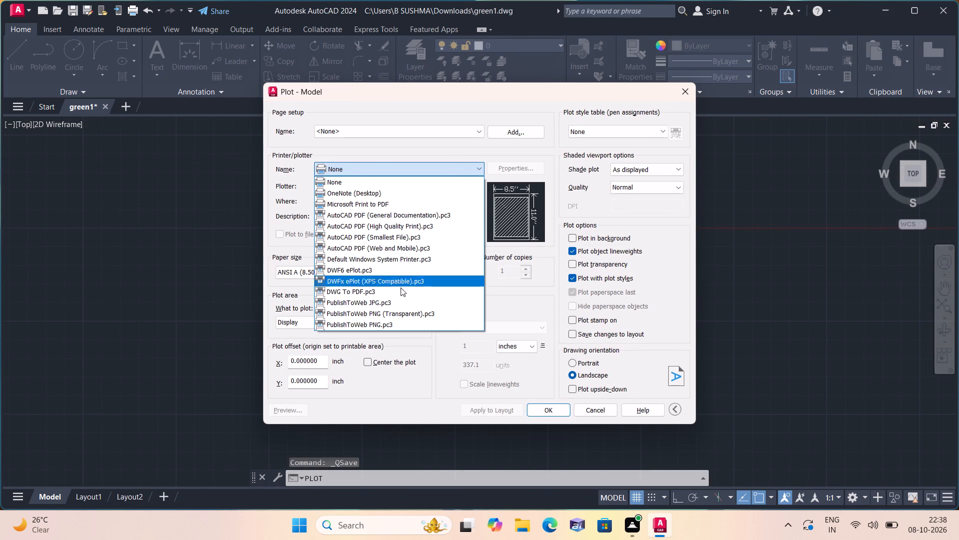
pyautogui.click(399, 290)
pyautogui.click(343, 273)
pyautogui.scroll(-2, 323, 304)
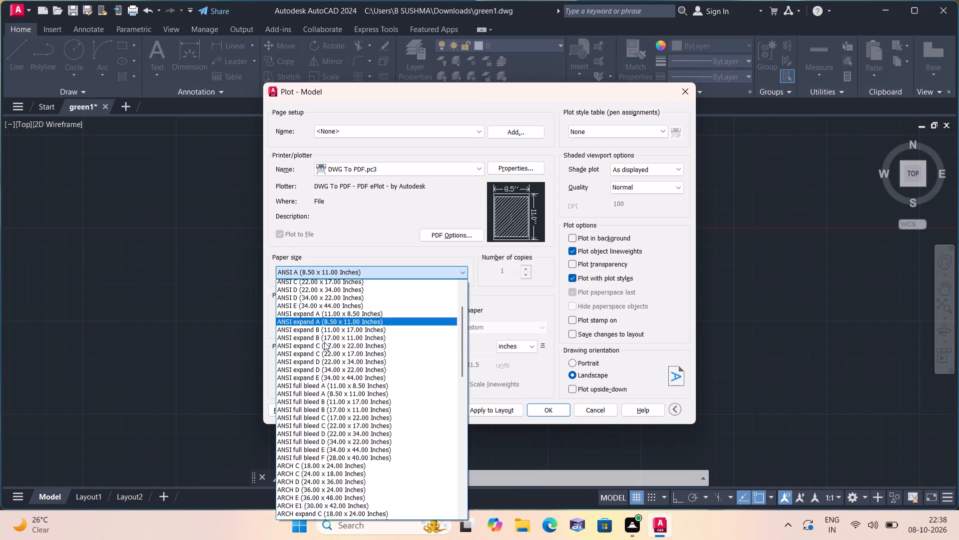
pyautogui.scroll(-4, 324, 342)
pyautogui.scroll(-7, 327, 397)
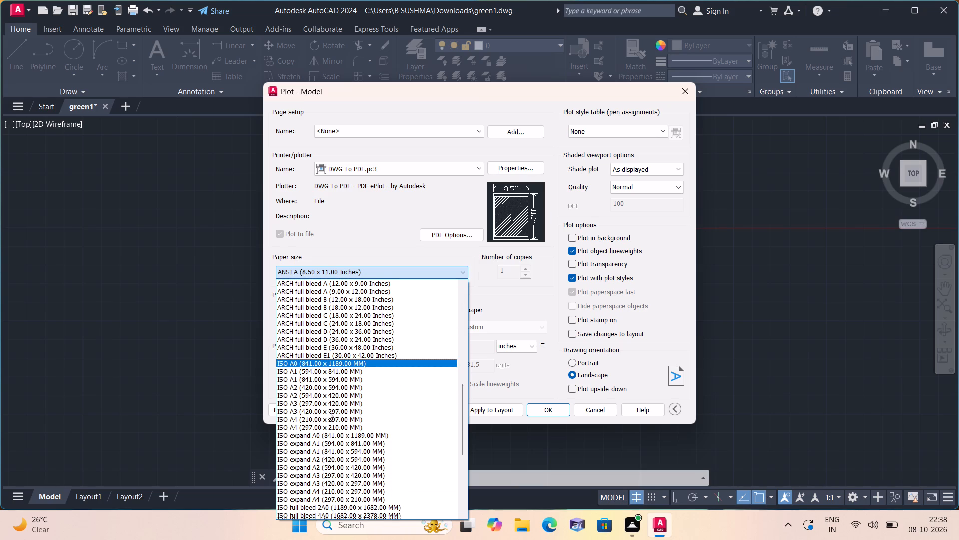
pyautogui.click(297, 426)
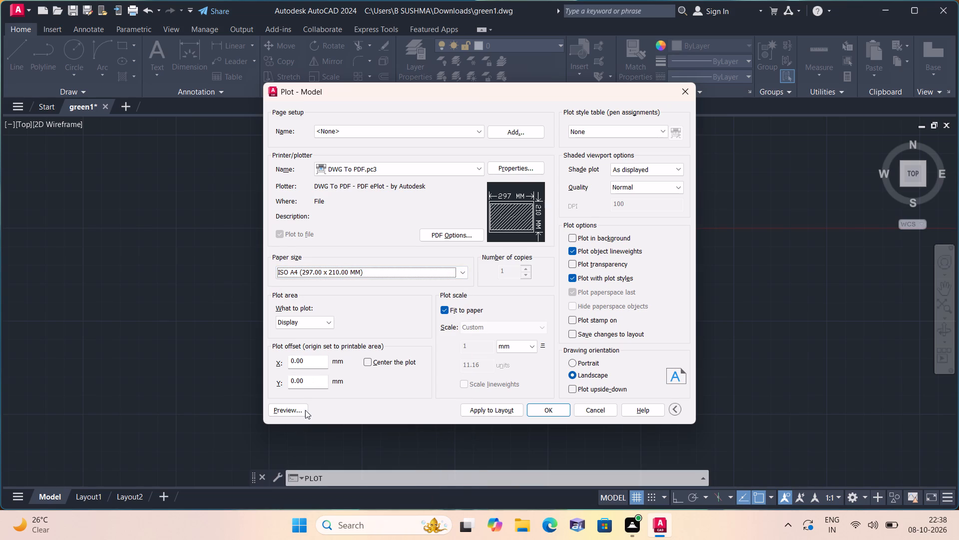
# Set the plot area to a window enclosing the entire floor plan with a margin around it.
pyautogui.click(330, 323)
pyautogui.click(319, 358)
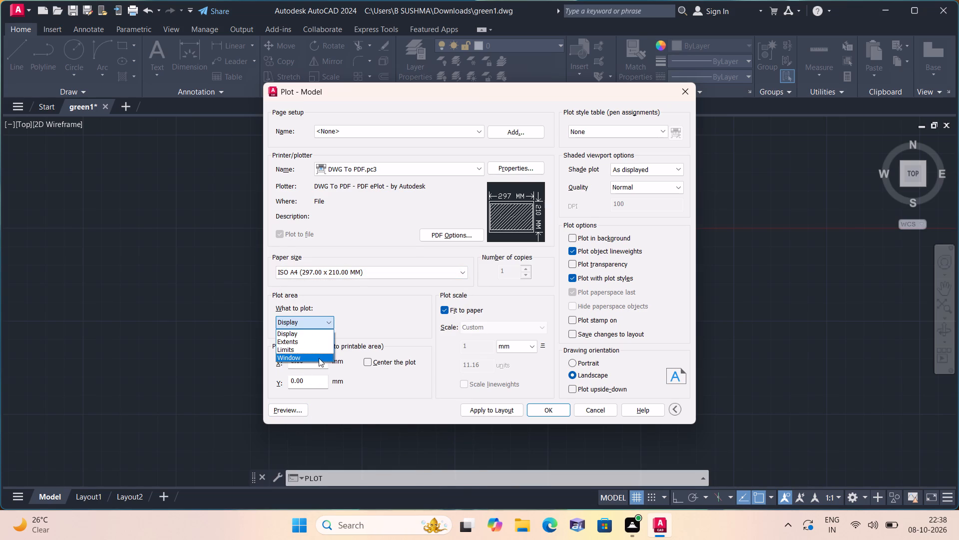
pyautogui.scroll(-1, 319, 358)
pyautogui.moveTo(319, 350); pyautogui.dragTo(314, 318, button='middle')
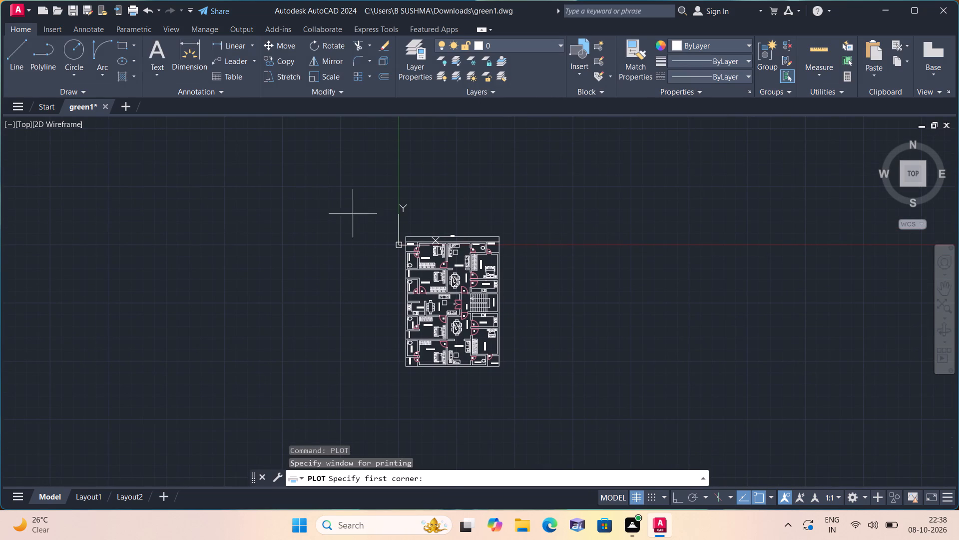
pyautogui.click(347, 200)
pyautogui.click(559, 410)
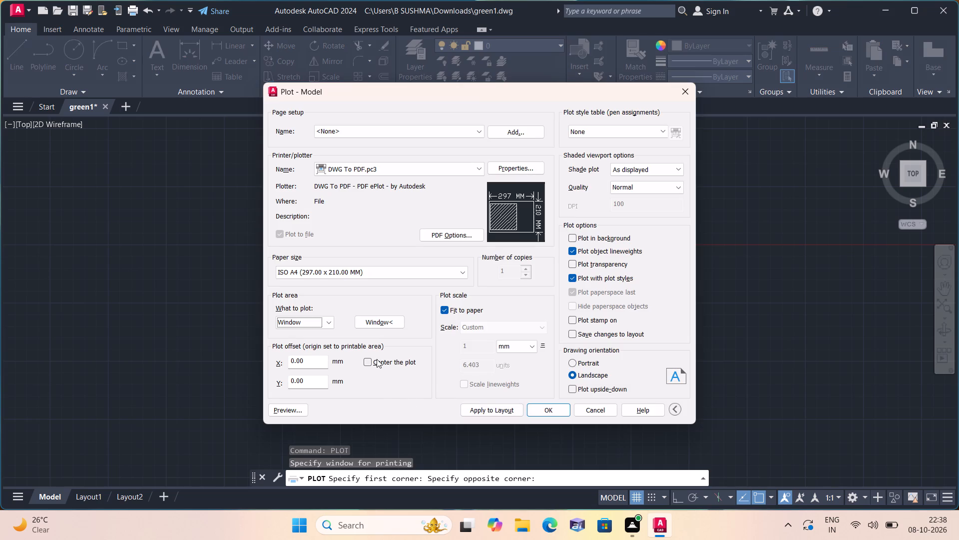
# Center the plot on the sheet and assign the acad.ctb plot style table.
pyautogui.click(367, 360)
pyautogui.click(598, 131)
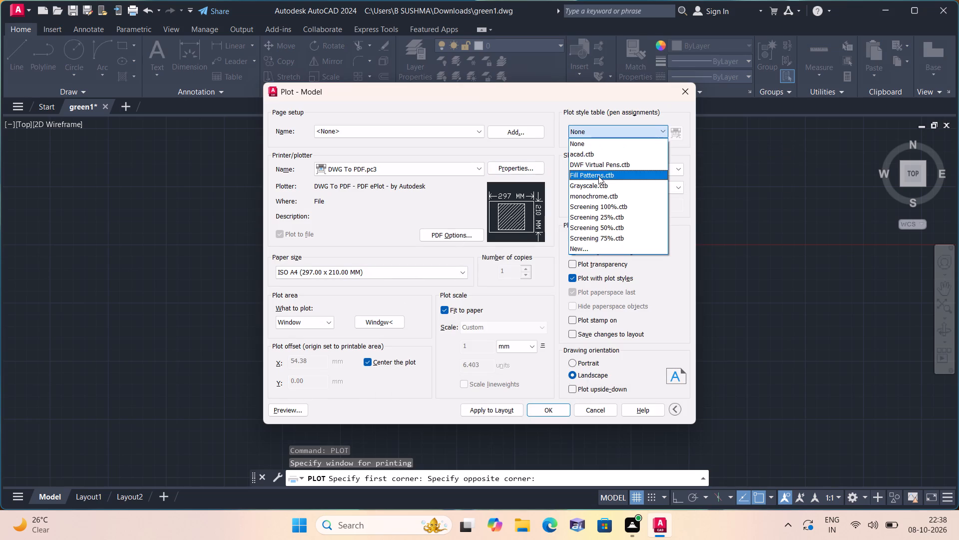
pyautogui.click(590, 153)
pyautogui.click(485, 291)
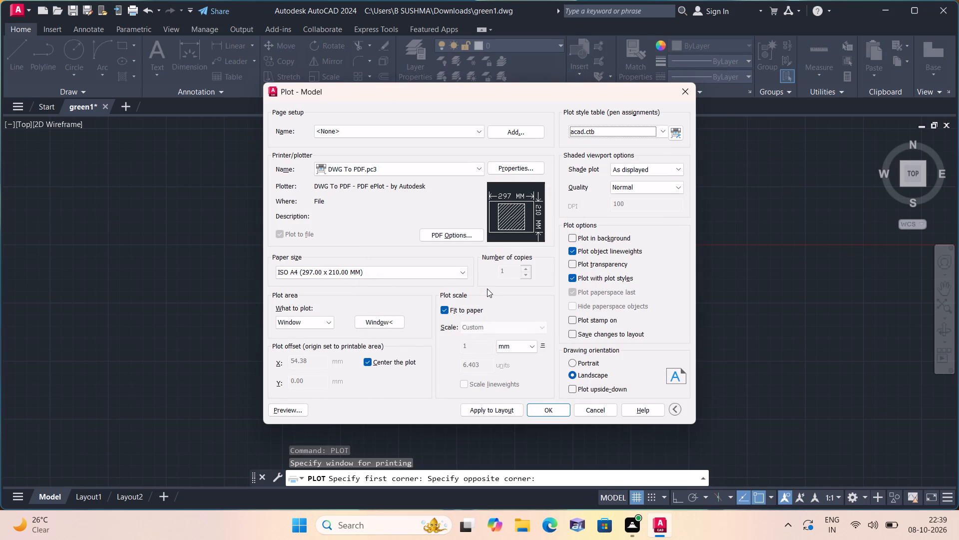
# Preview the plot and examine the walls, furniture and labels from the lower apartment up to the upper rooms, then exit the preview.
pyautogui.click(285, 413)
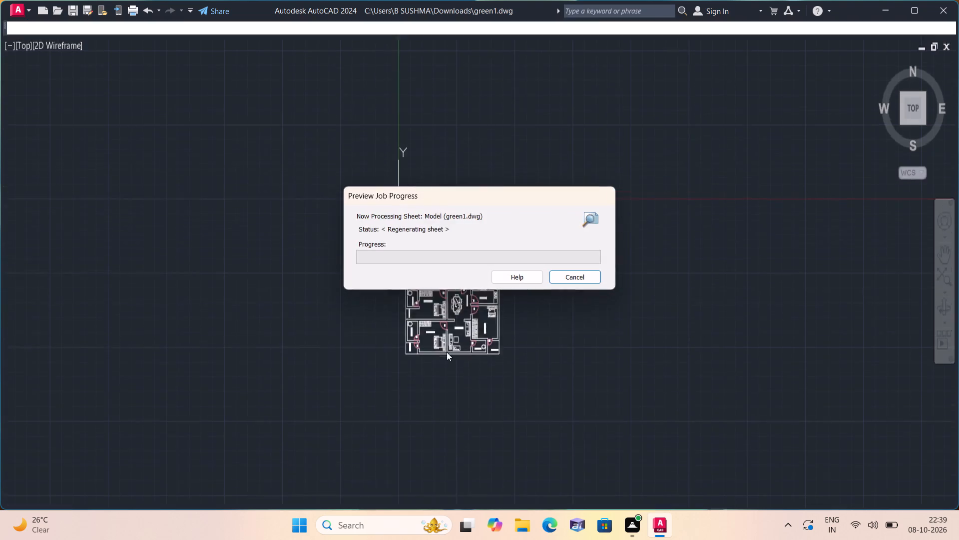
pyautogui.scroll(4, 463, 333)
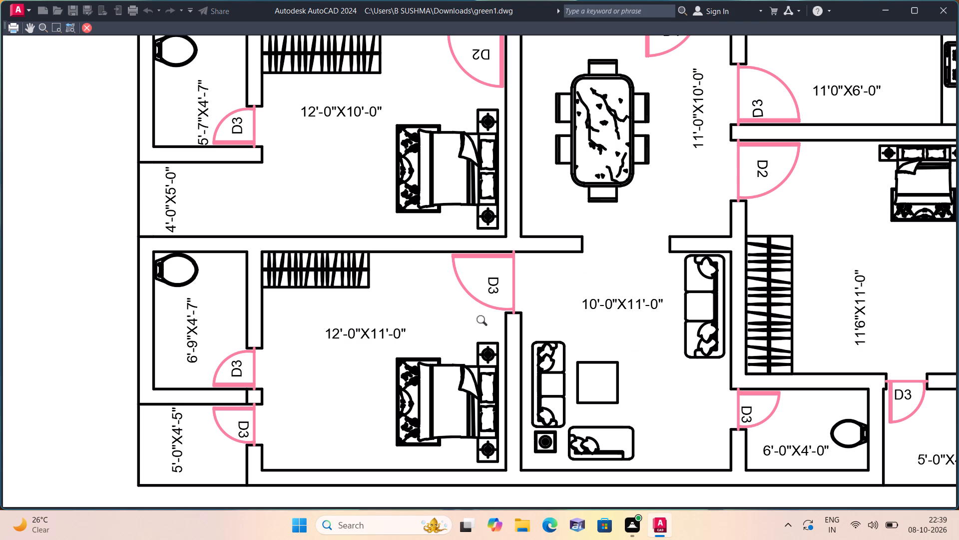
pyautogui.moveTo(592, 273); pyautogui.dragTo(583, 291, button='middle')
pyautogui.moveTo(580, 297); pyautogui.dragTo(579, 303, button='middle')
pyautogui.scroll(-1, 579, 303)
pyautogui.moveTo(623, 271); pyautogui.dragTo(616, 296, button='middle')
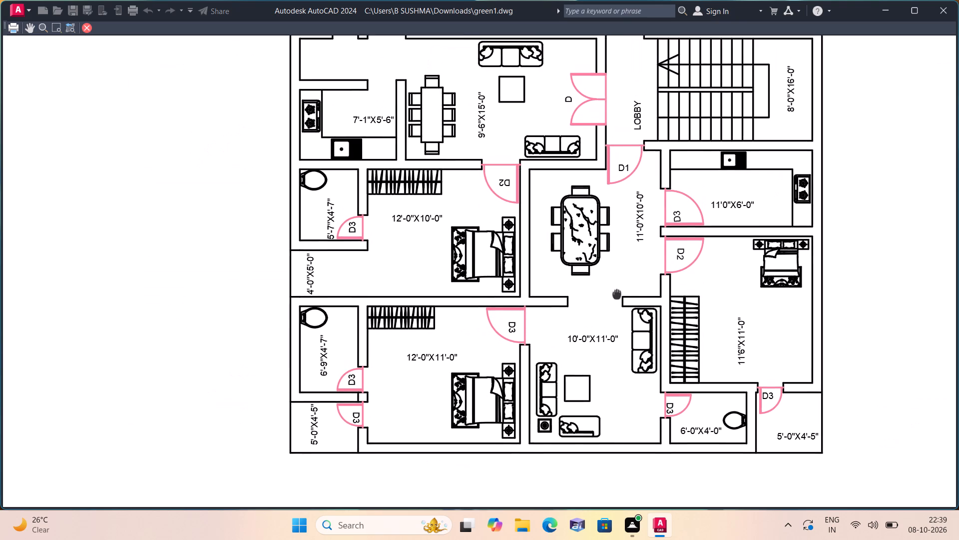
pyautogui.moveTo(616, 296); pyautogui.dragTo(616, 297, button='middle')
pyautogui.scroll(-1, 616, 301)
pyautogui.moveTo(617, 284); pyautogui.dragTo(569, 351, button='middle')
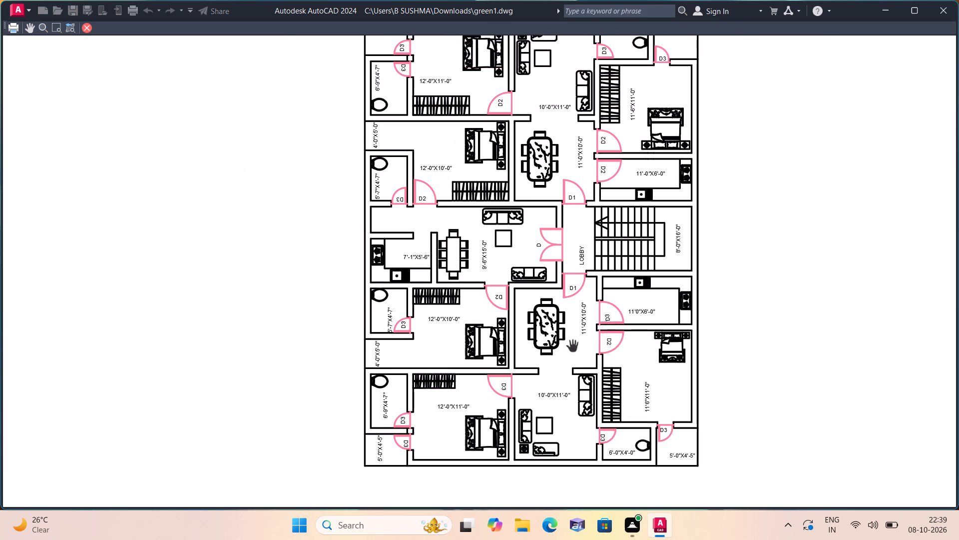
pyautogui.rightClick(713, 259)
pyautogui.click(731, 262)
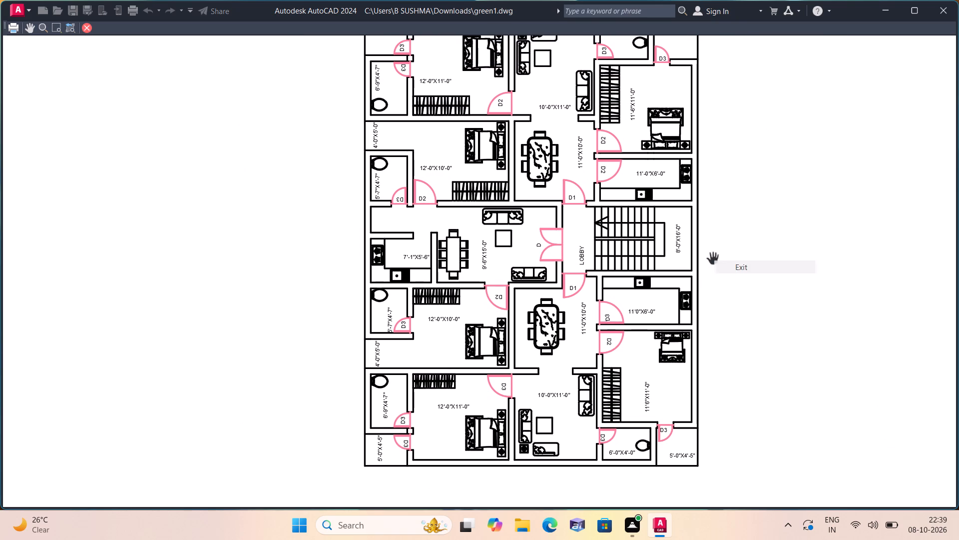
# Apply the plot settings to the layout, plot the floor plan to a saved PDF file, and dismiss the prompt for a PDF viewer.
pyautogui.click(483, 412)
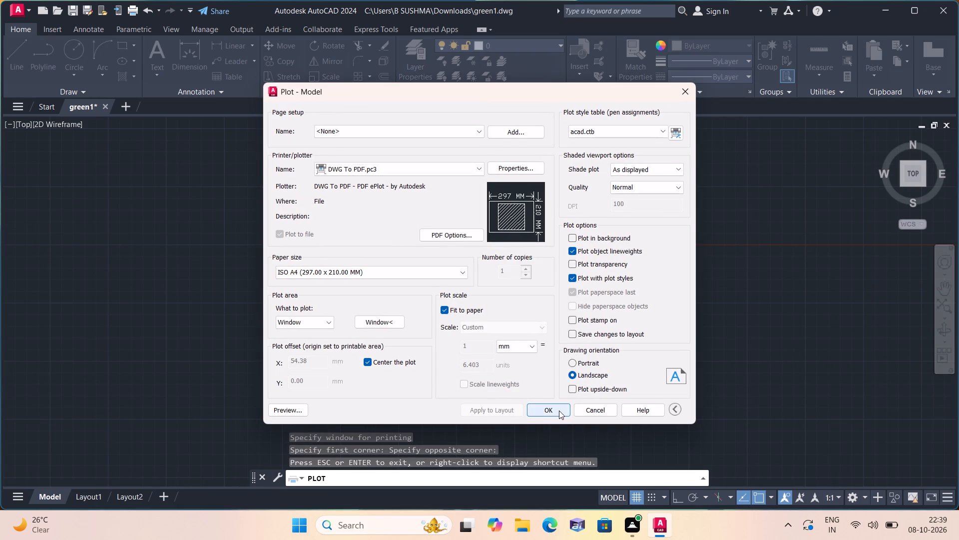
pyautogui.click(557, 410)
pyautogui.click(656, 376)
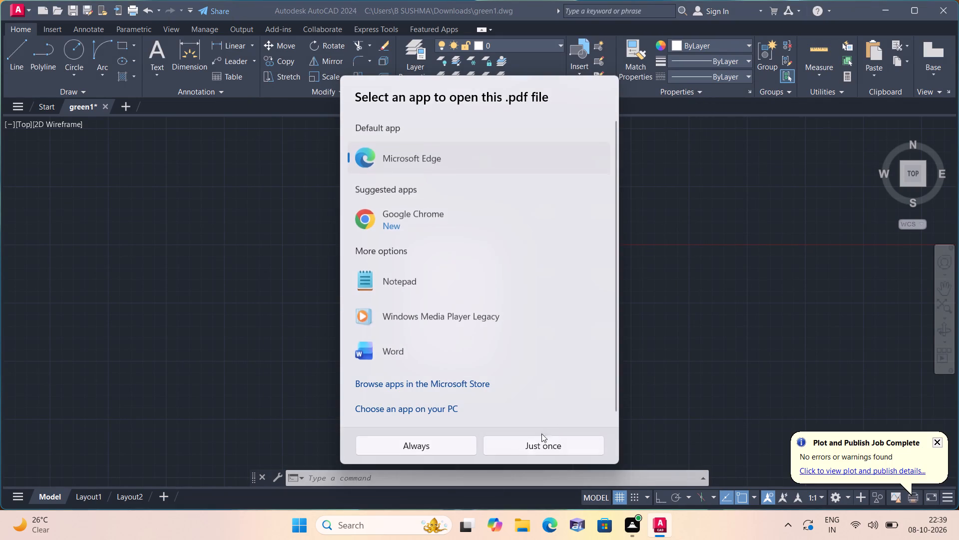
pyautogui.click(657, 345)
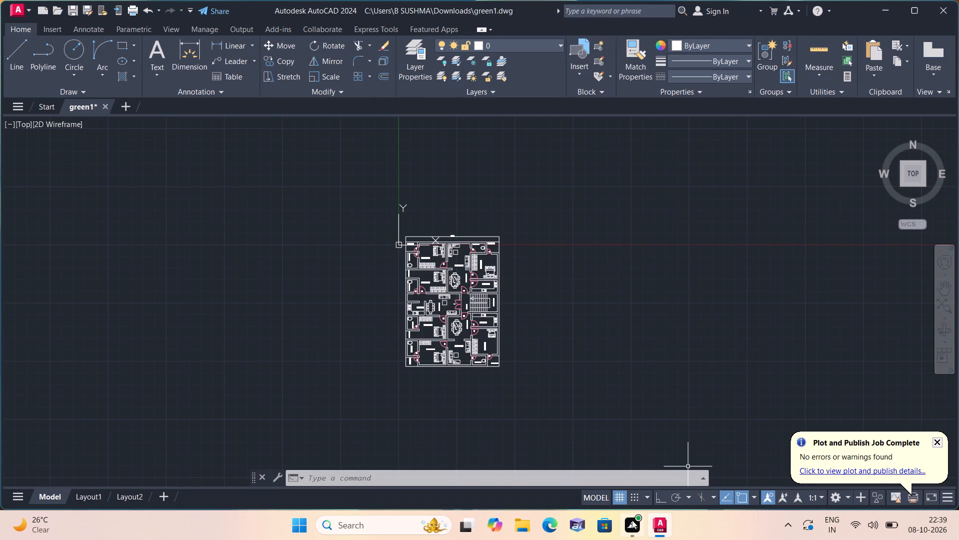